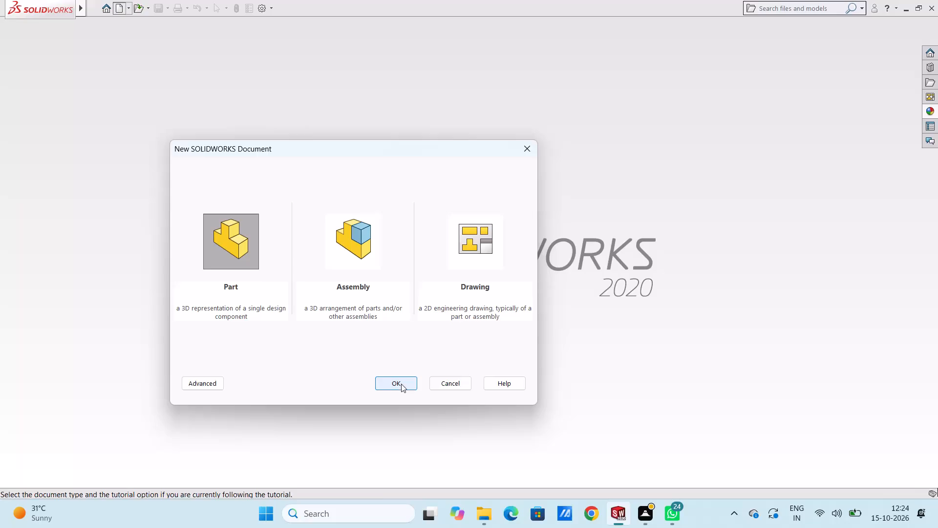
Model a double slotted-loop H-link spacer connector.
Create a new part document and start a sketch on the Front Plane.
click(395, 379)
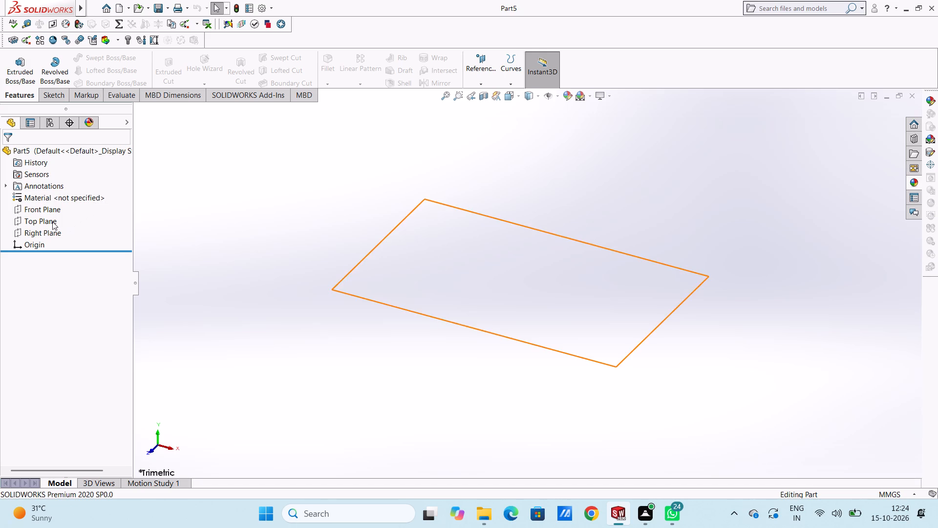
click(51, 209)
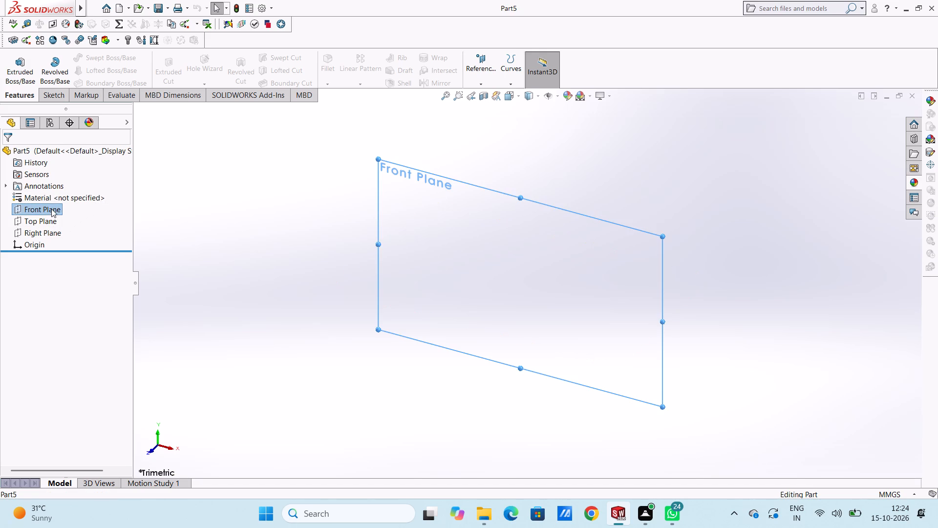
click(62, 198)
click(245, 221)
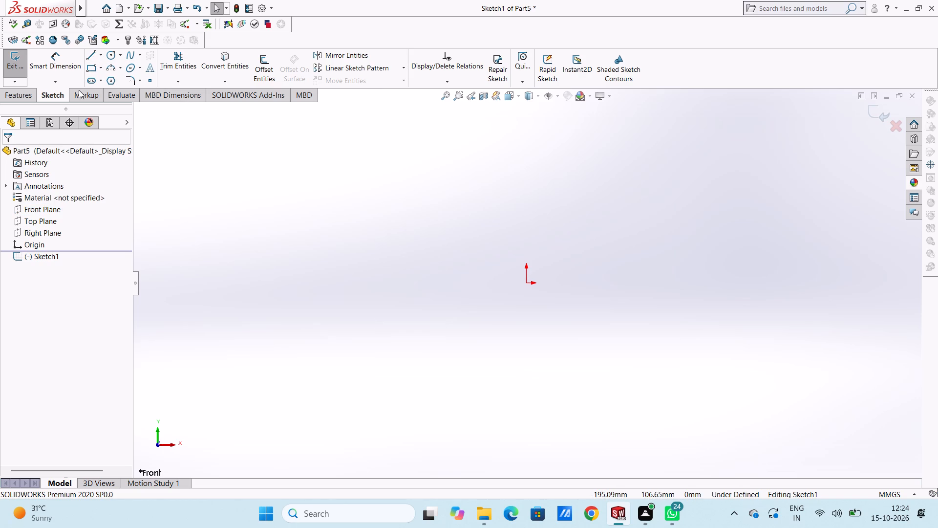
Sketch a vertical straight slot around the origin, 40 mm between arc centres and about 33 mm wide.
click(91, 81)
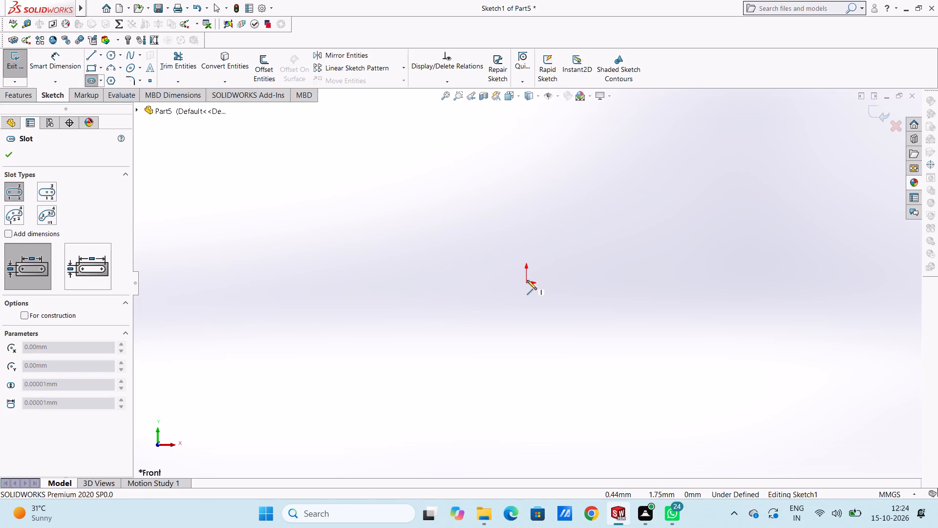
click(525, 250)
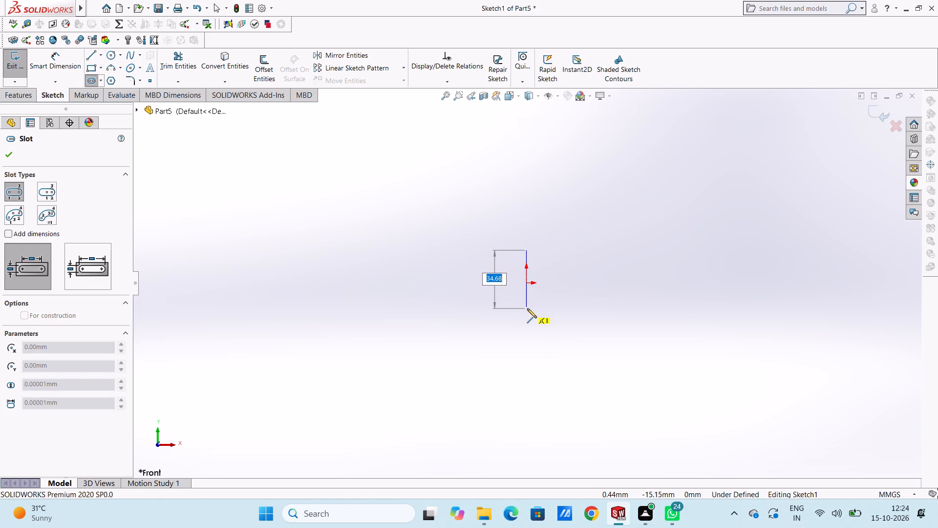
text(40)
key(Return)
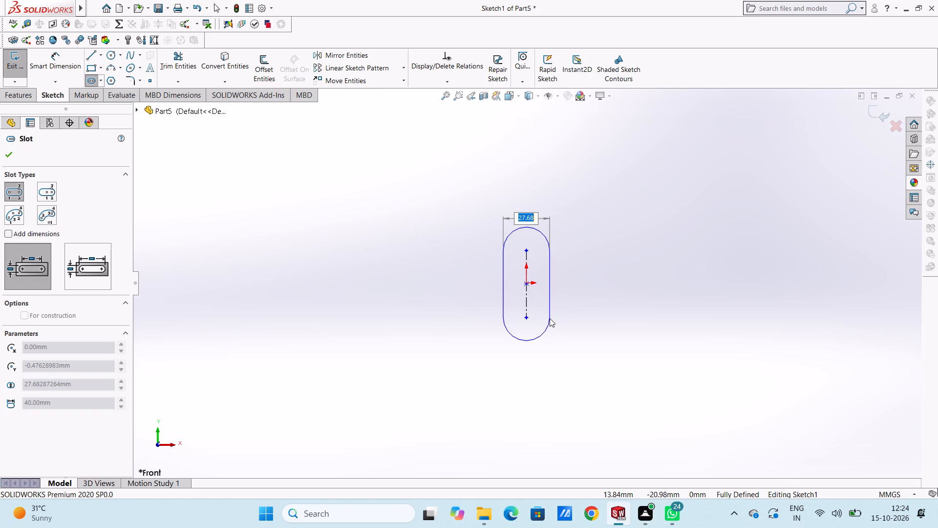
click(554, 322)
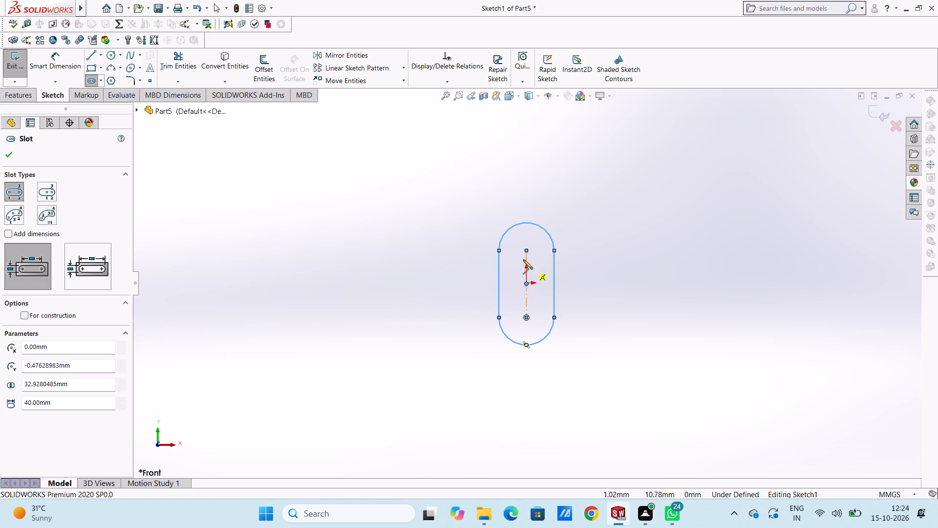
Sketch a second straight slot about 18 mm wide inside the first, sharing its two arc centres.
click(527, 250)
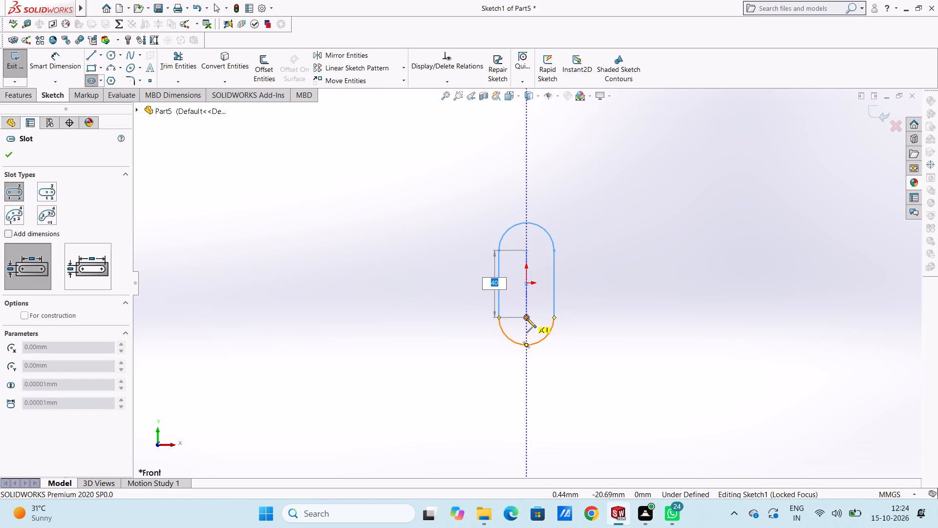
click(527, 319)
click(541, 299)
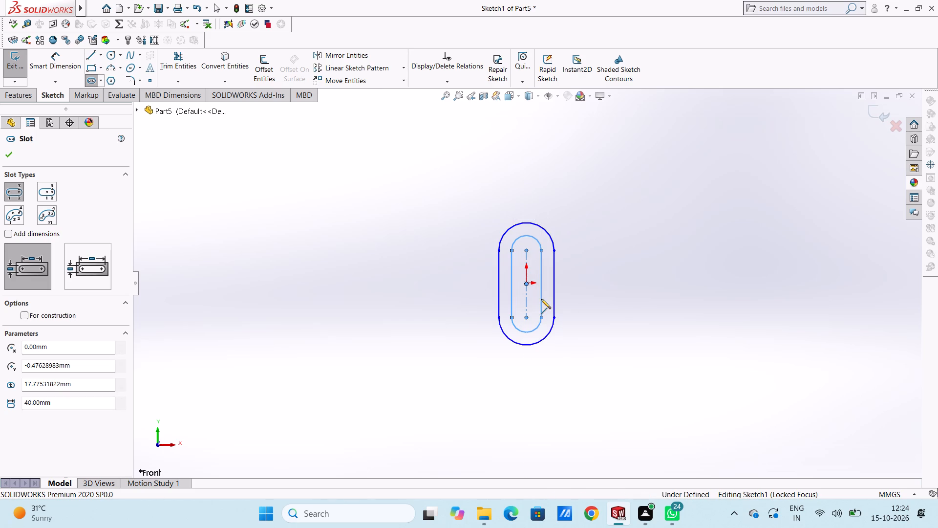
click(14, 160)
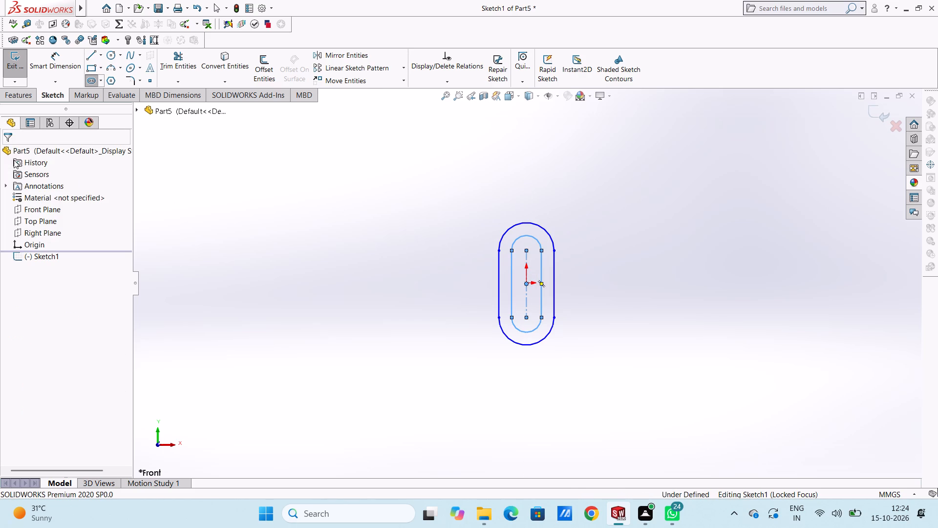
Dimension the outer slot's upper arc with a radius of 15 mm.
click(59, 58)
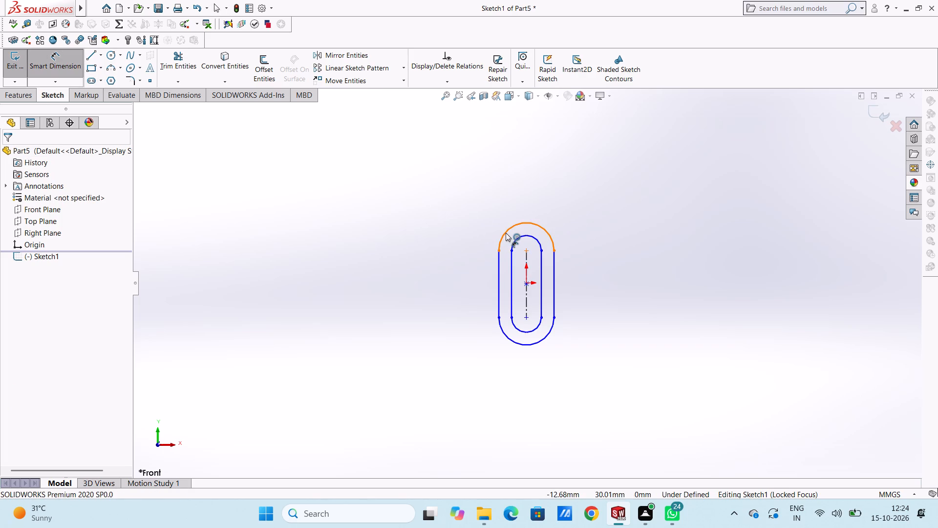
click(506, 233)
click(457, 164)
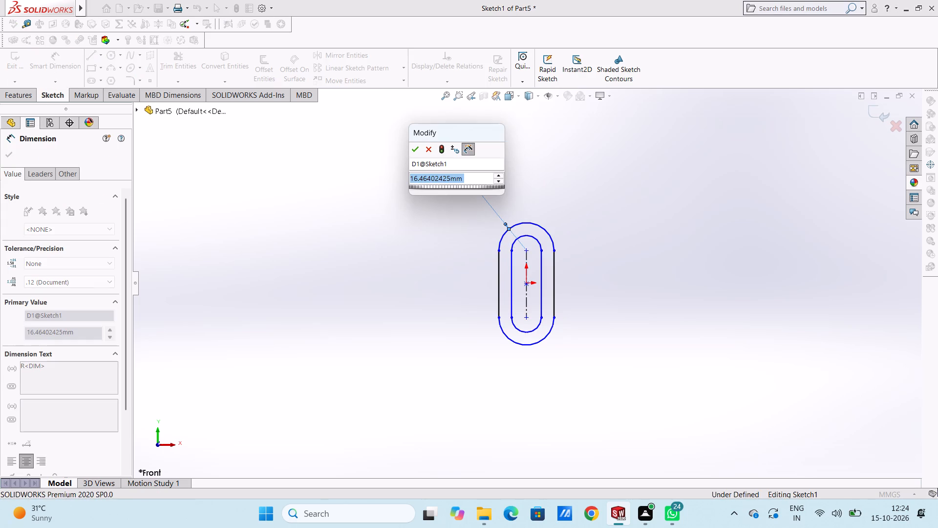
text(15)
key(Return)
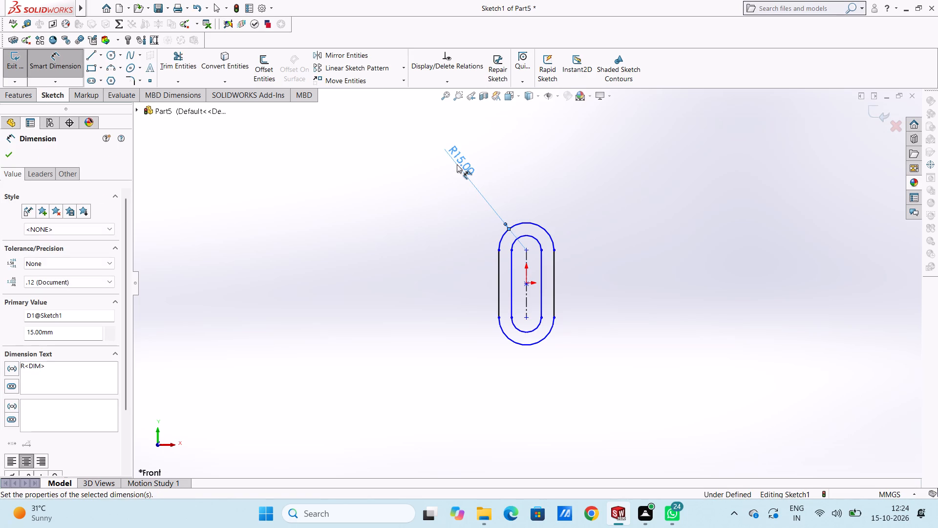
click(455, 202)
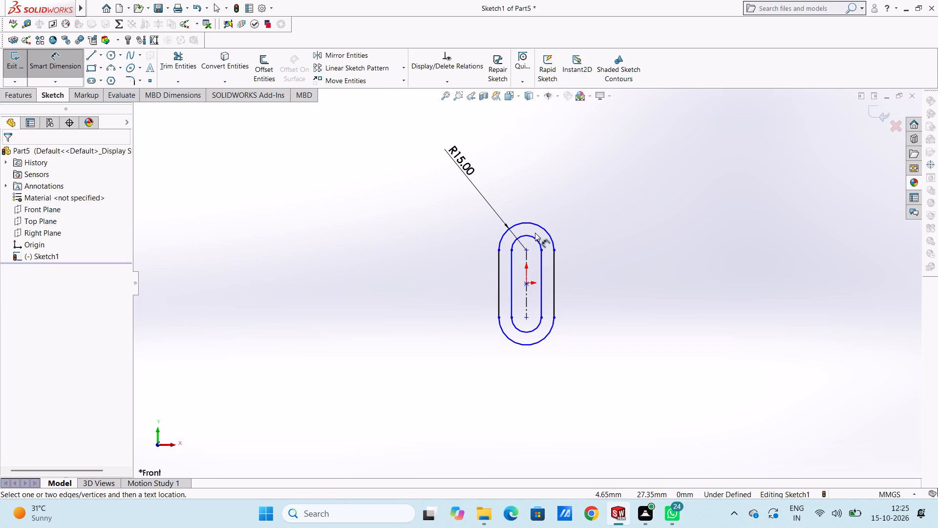
Dimension the inner slot's upper arc with a radius of 10 mm.
click(523, 237)
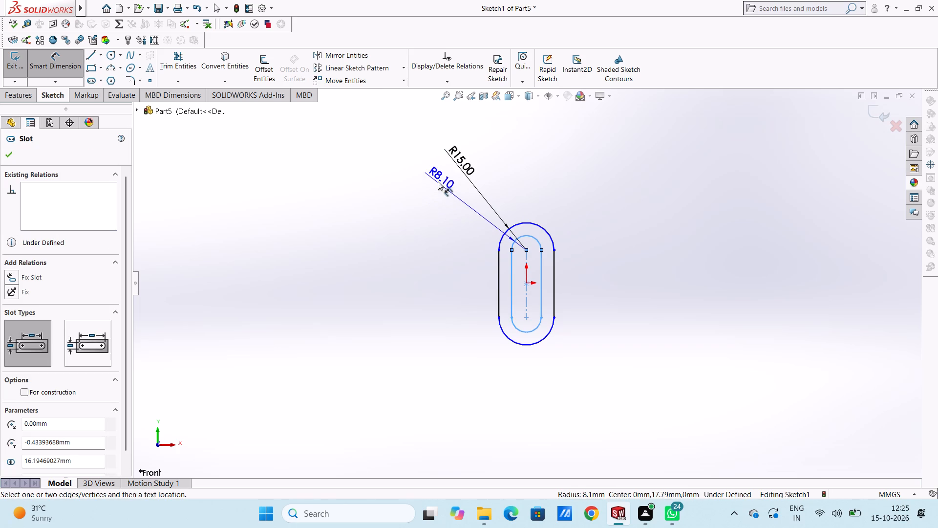
click(442, 173)
text(10)
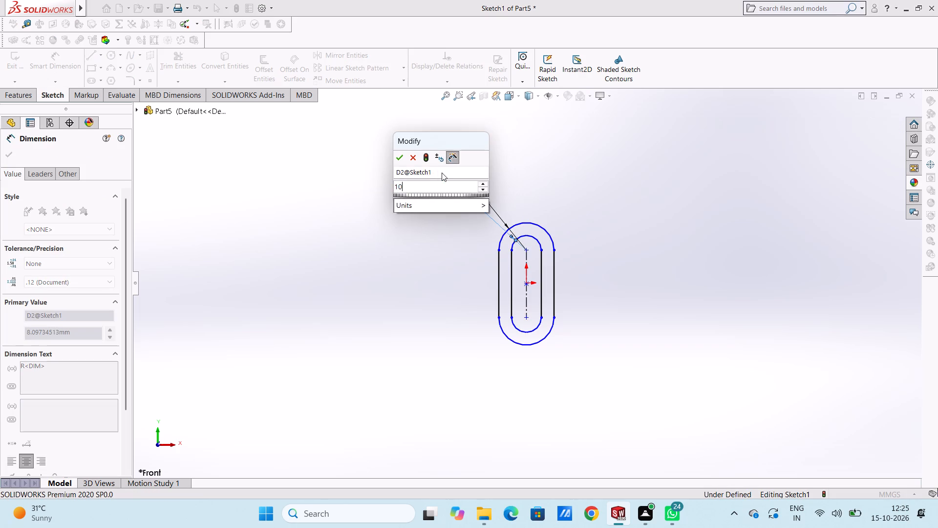
key(Return)
click(461, 228)
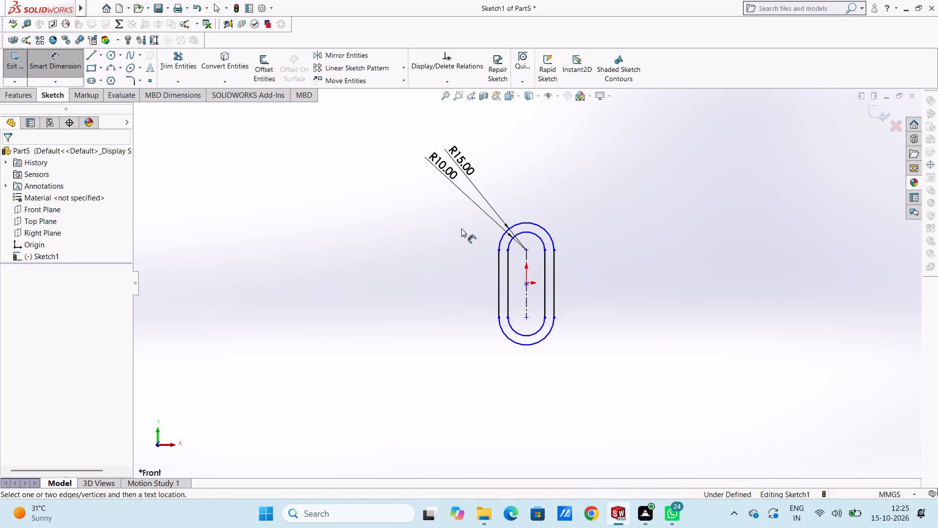
Dimension the vertical distance between the slots' upper and lower arc centres as 40 mm.
click(497, 272)
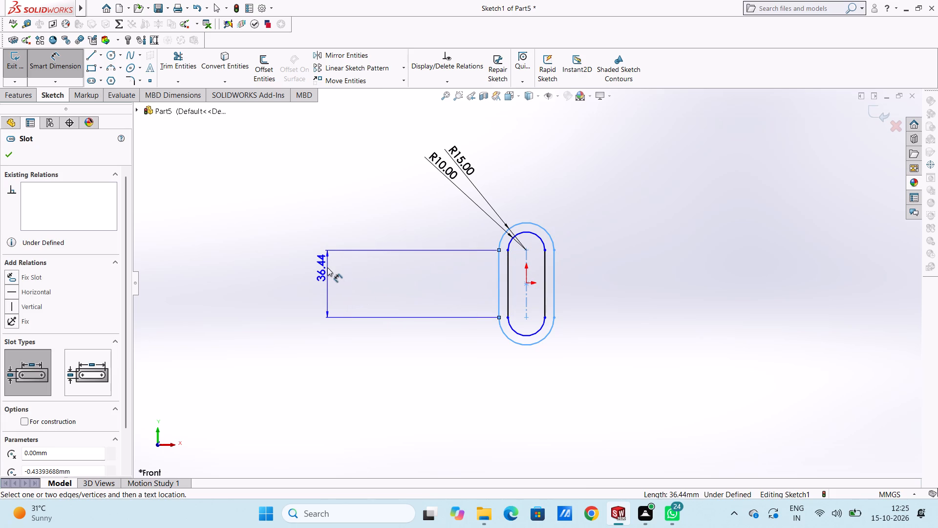
key(Escape)
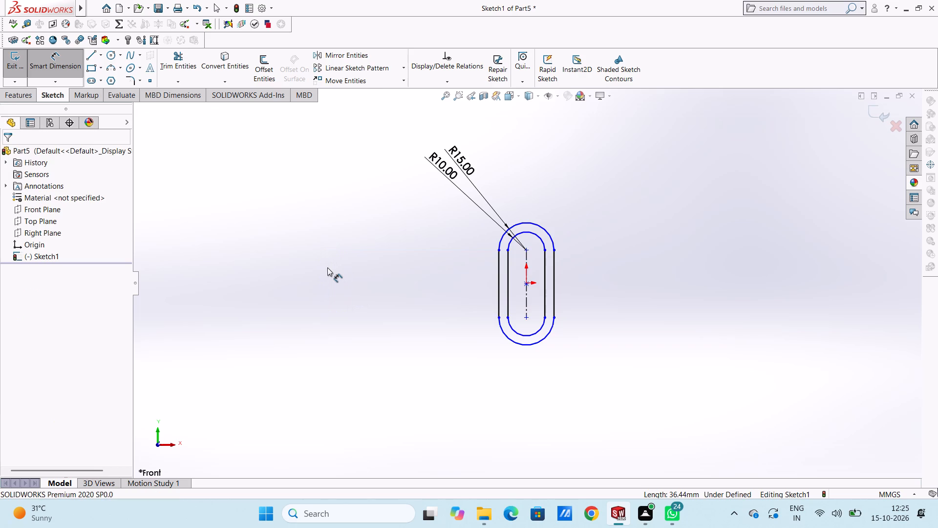
click(524, 251)
click(524, 318)
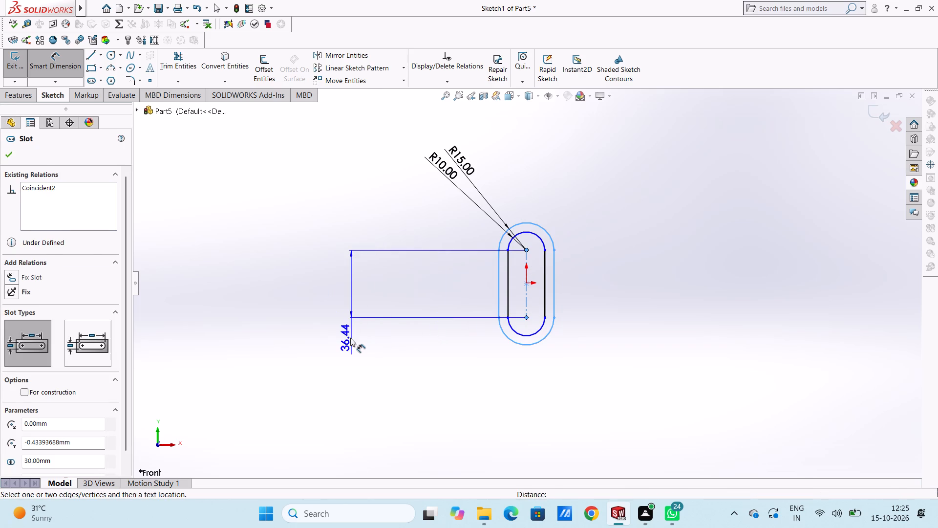
click(350, 338)
text(40)
key(Return)
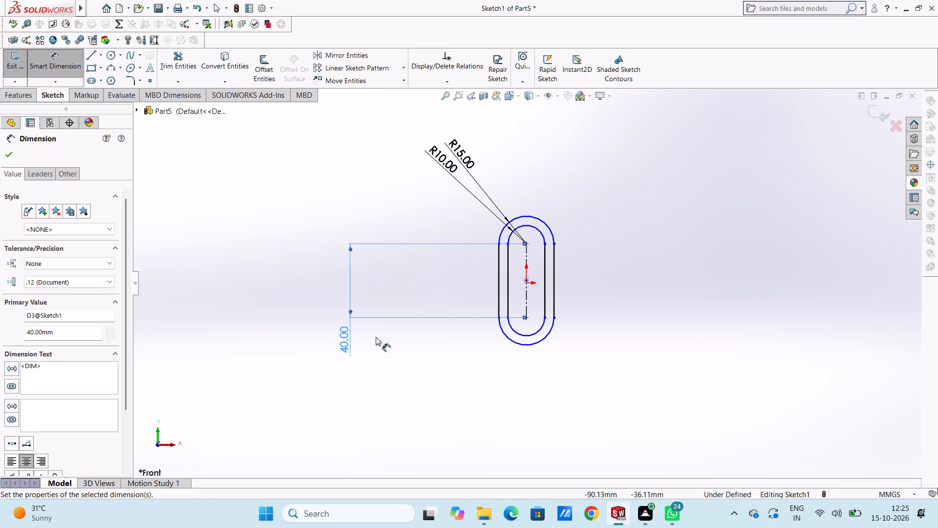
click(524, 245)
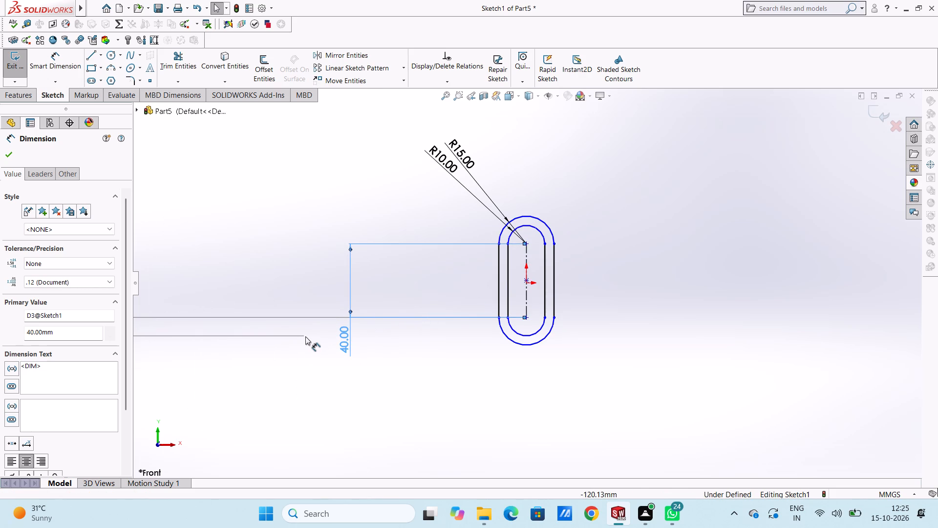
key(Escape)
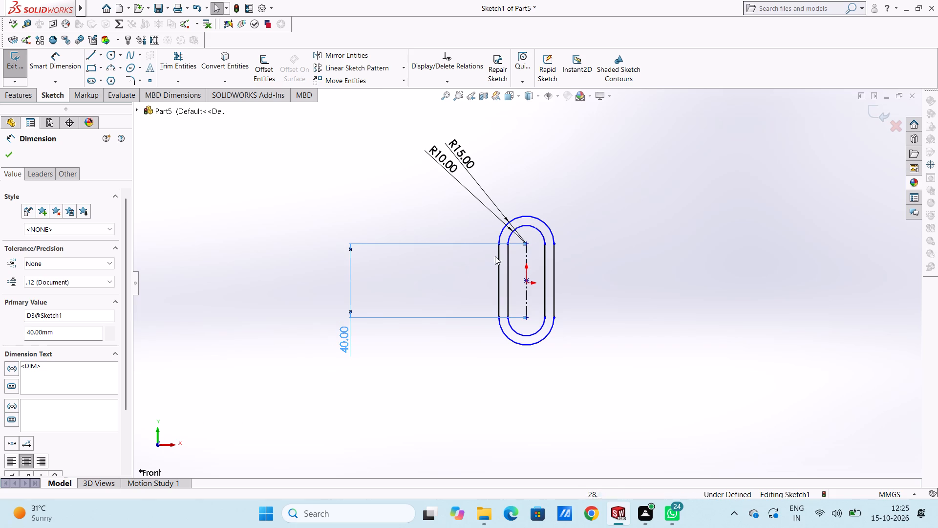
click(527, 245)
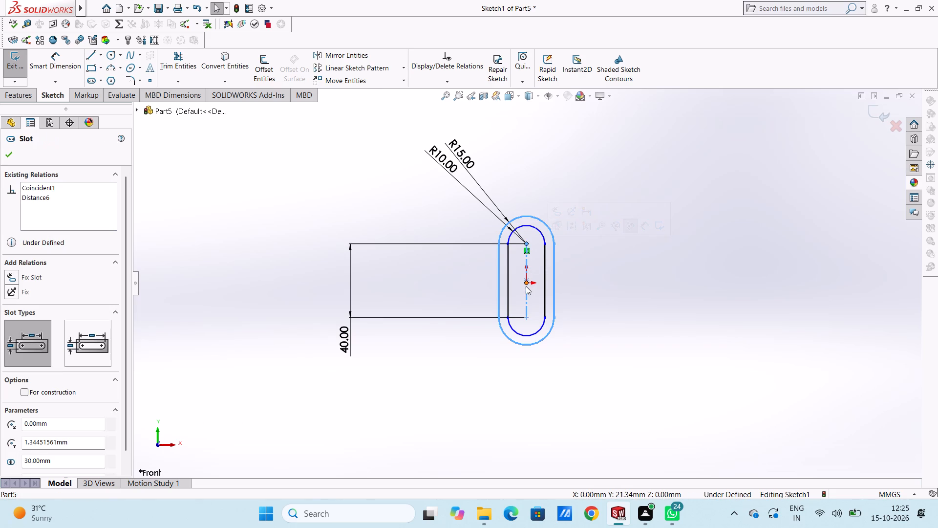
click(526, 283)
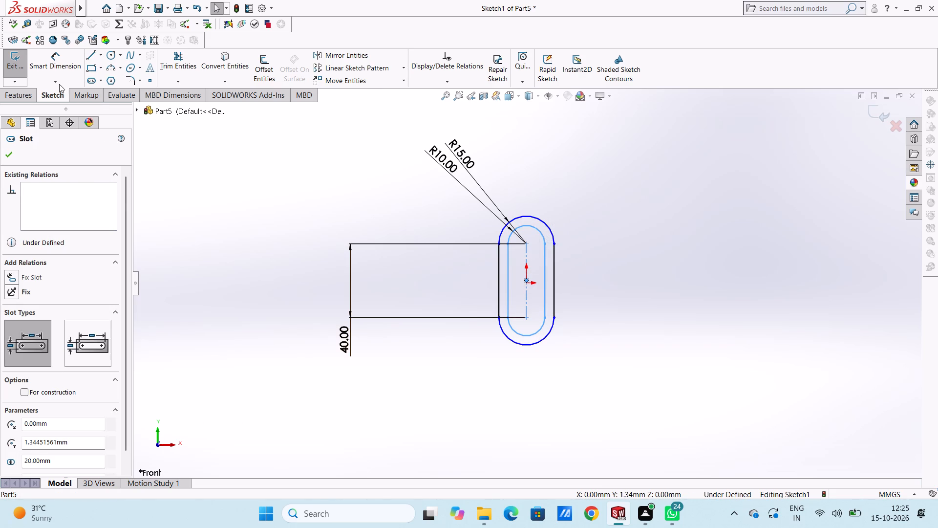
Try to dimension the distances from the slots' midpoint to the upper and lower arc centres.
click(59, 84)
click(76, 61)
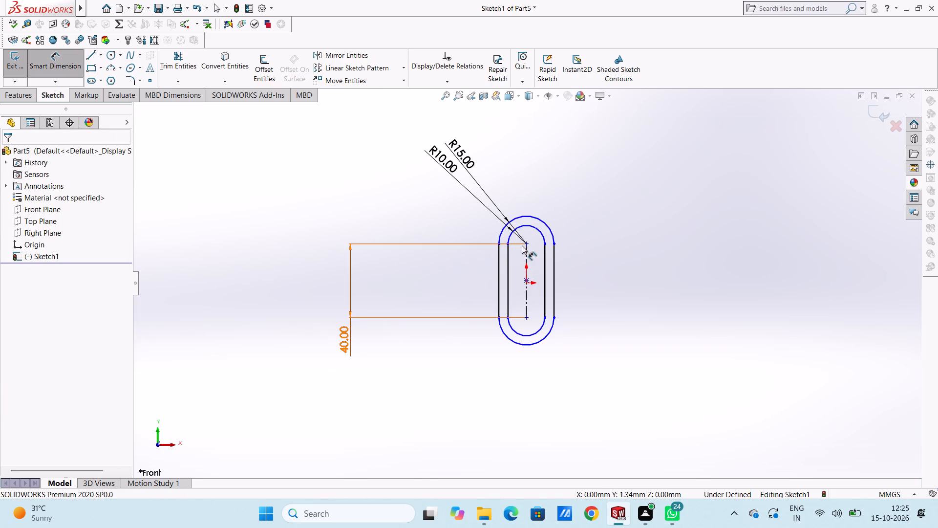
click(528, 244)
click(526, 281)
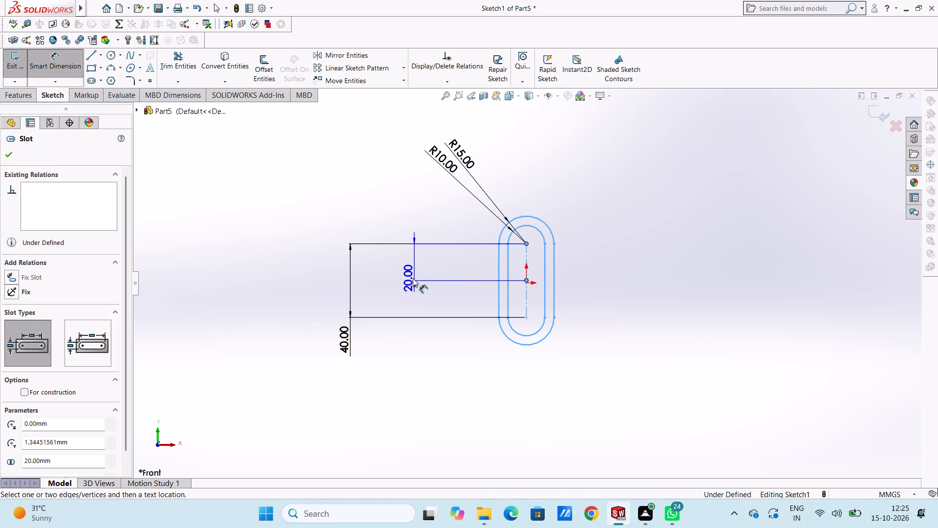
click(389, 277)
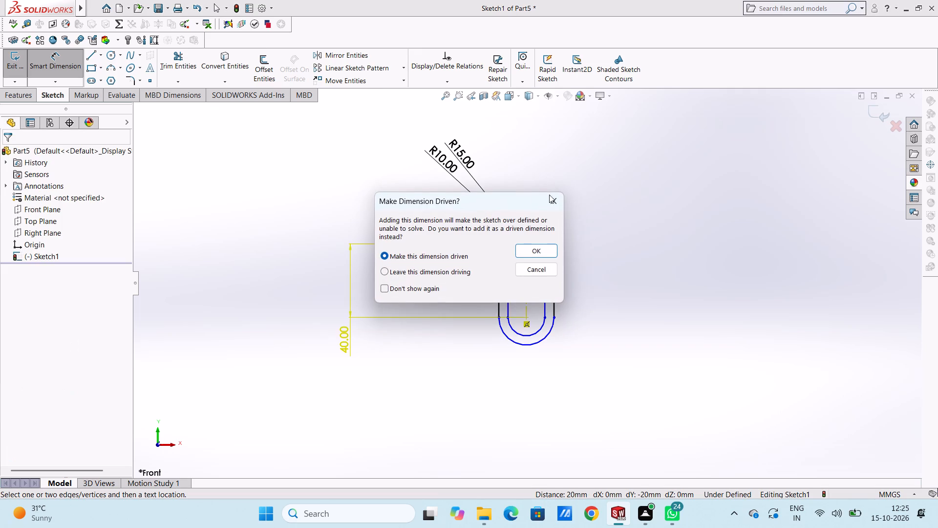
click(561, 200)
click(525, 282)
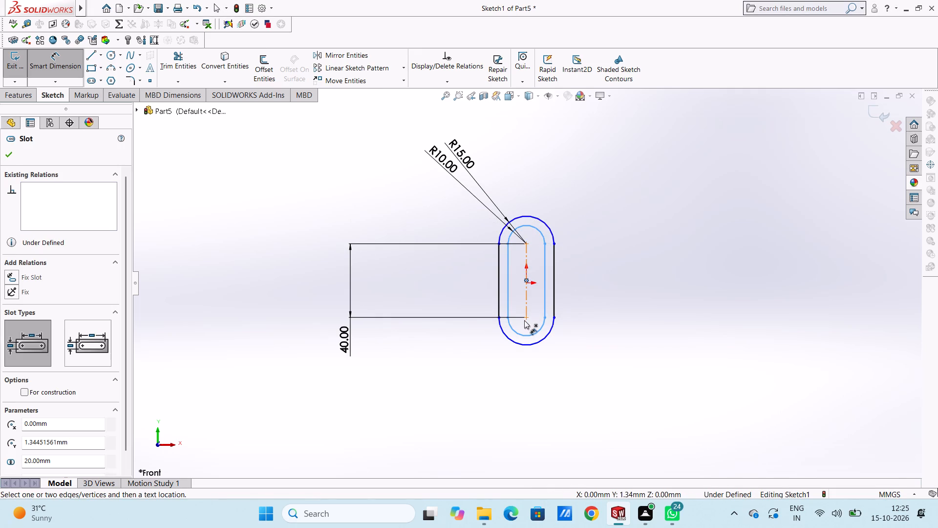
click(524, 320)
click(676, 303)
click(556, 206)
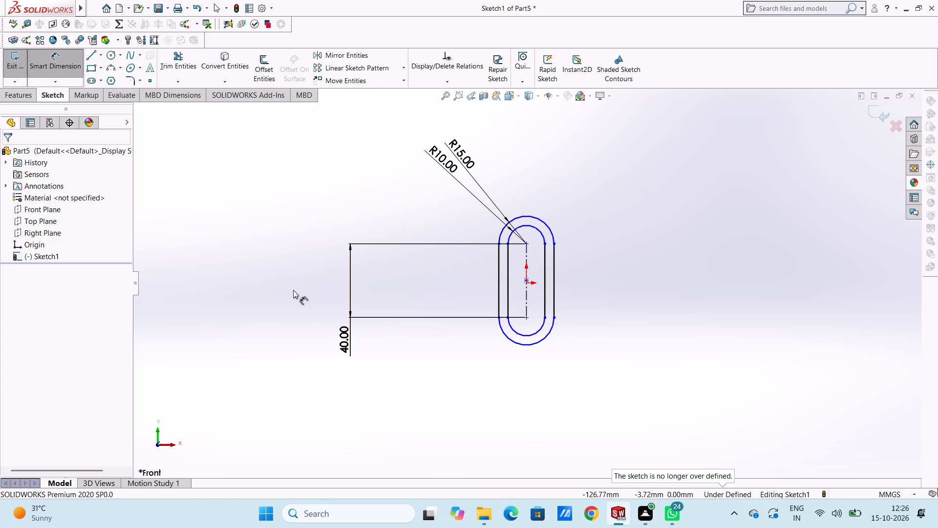
Set the vertical distance between the slots' arc centres to 60 mm.
double_click(349, 307)
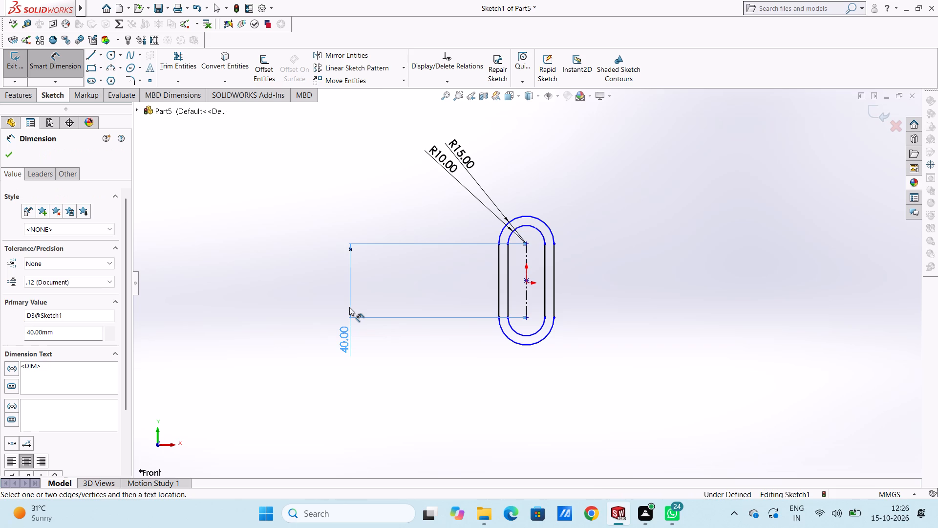
click(311, 258)
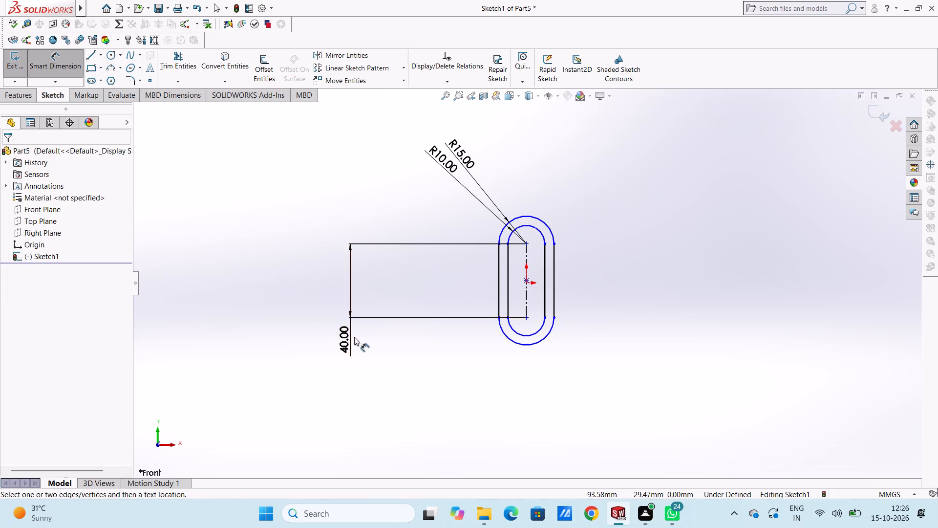
double_click(344, 332)
text(60)
key(Return)
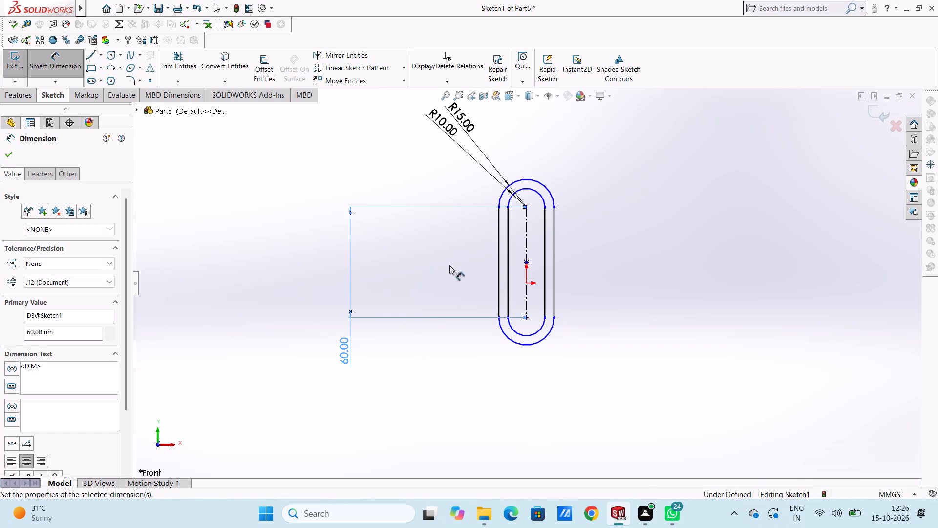
click(450, 265)
Dimension the vertical distance from the origin to the slots' upper arc centre as 30 mm.
scroll(600, 289, up, 2)
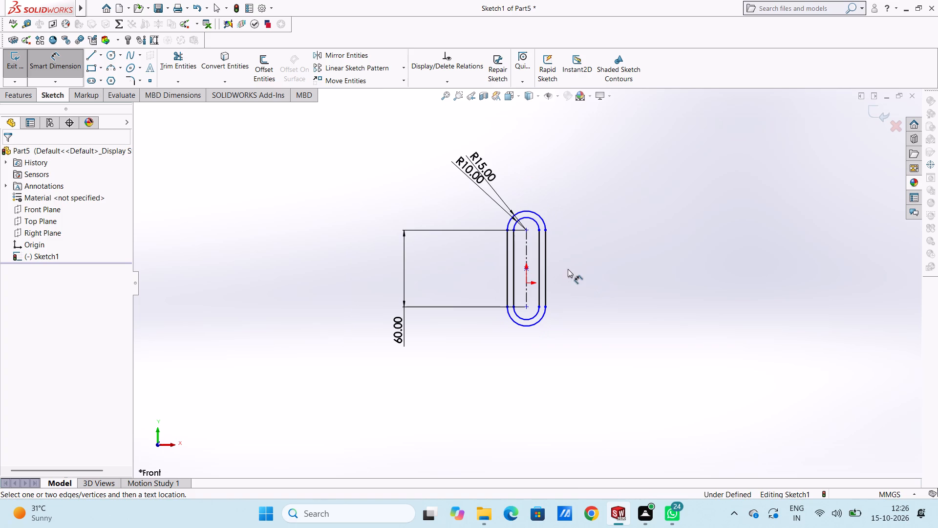
click(529, 229)
click(525, 282)
click(697, 254)
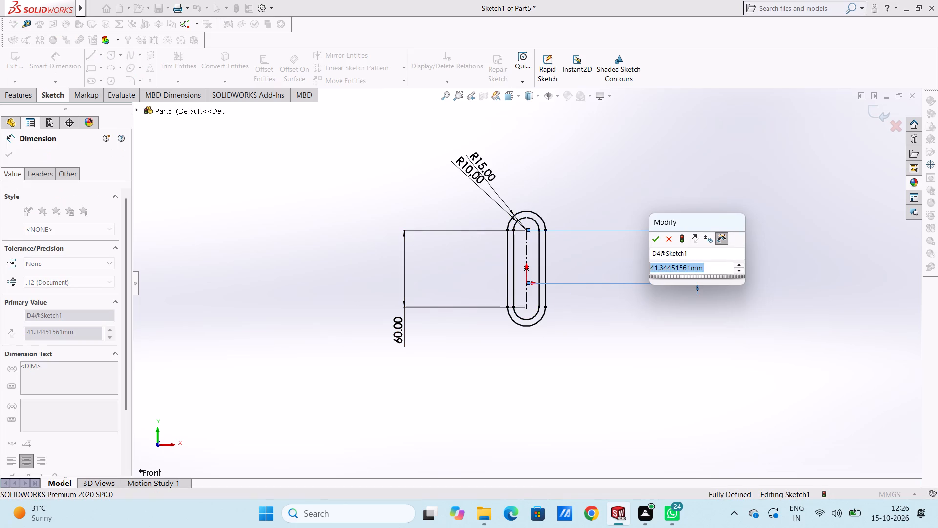
text(30)
key(Return)
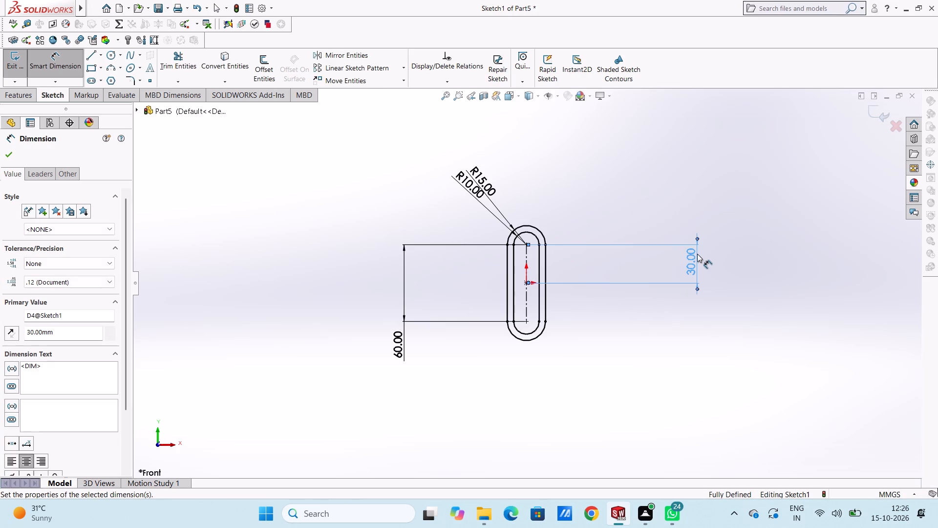
click(623, 267)
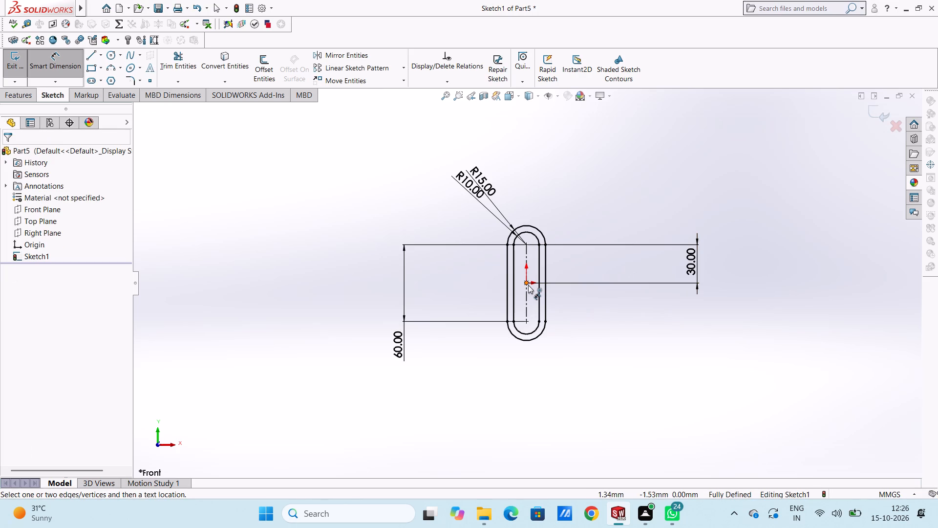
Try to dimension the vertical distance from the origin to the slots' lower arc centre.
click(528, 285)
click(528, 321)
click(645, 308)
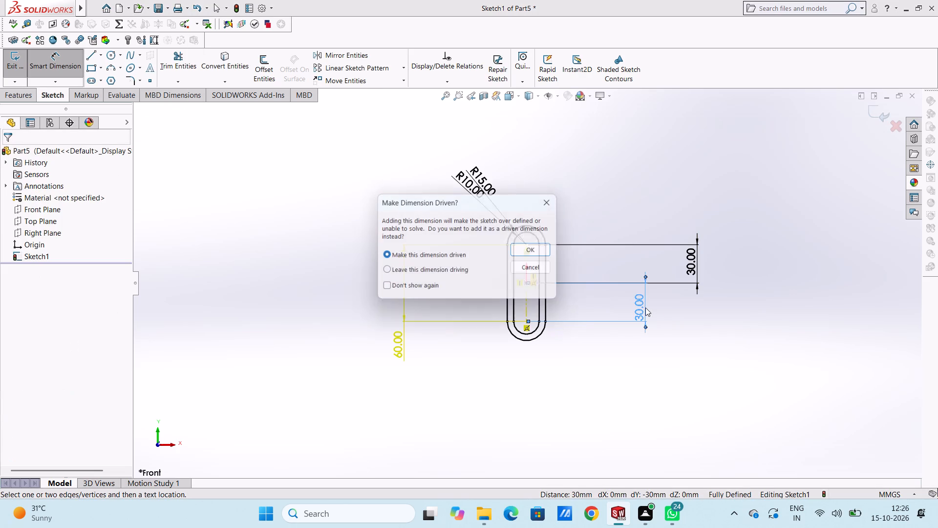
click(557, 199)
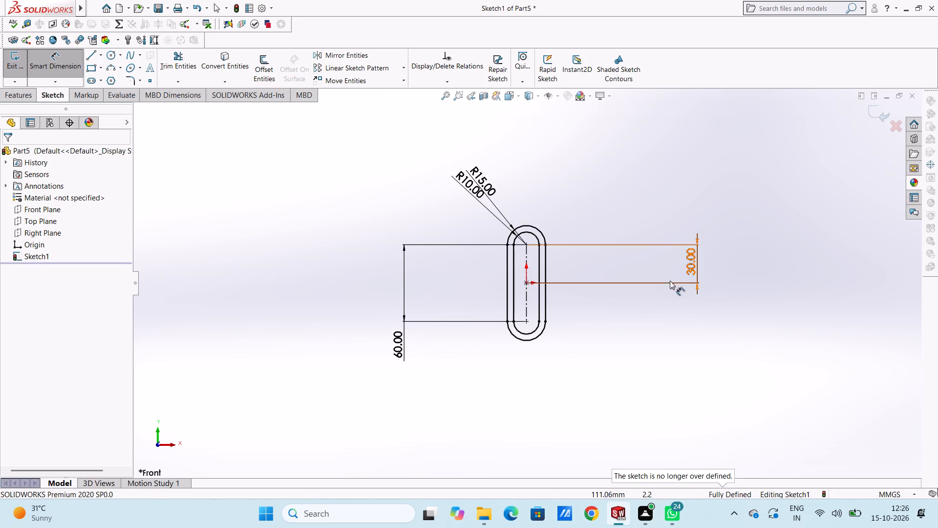
Move the 30 mm dimension to the opposite side of the slots, outside the 60 mm dimension.
drag(695, 261, 236, 294)
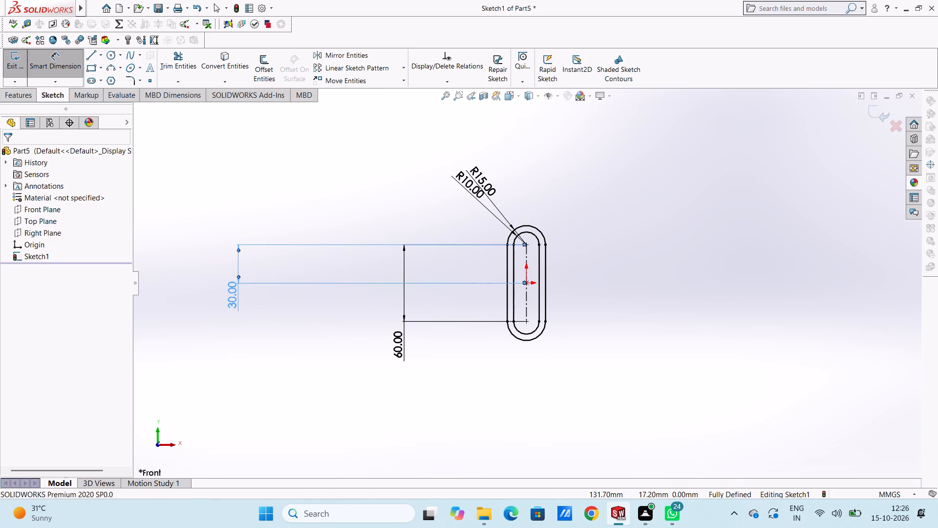
click(319, 187)
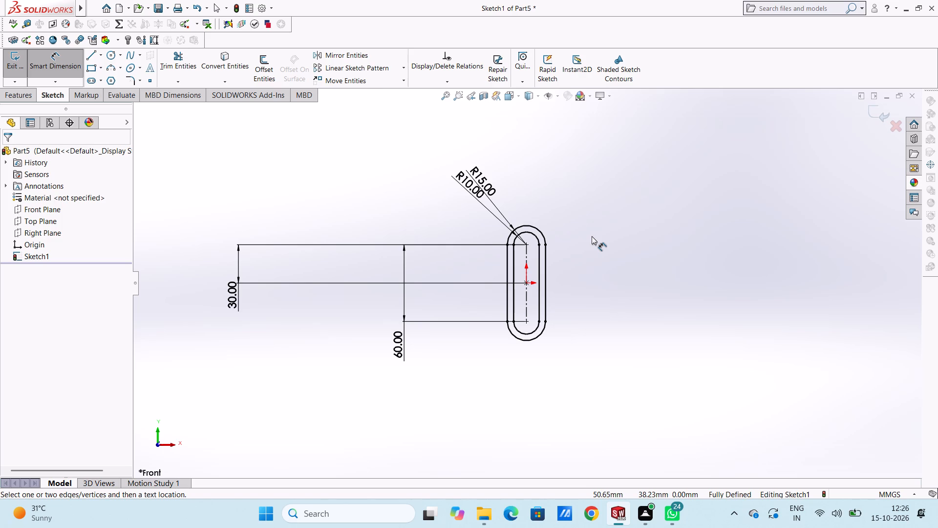
Draw a second vertical straight slot about 161 mm right of the origin, aligned with the first pair, 60 mm between centres and about 55 mm wide.
scroll(623, 266, down, 1)
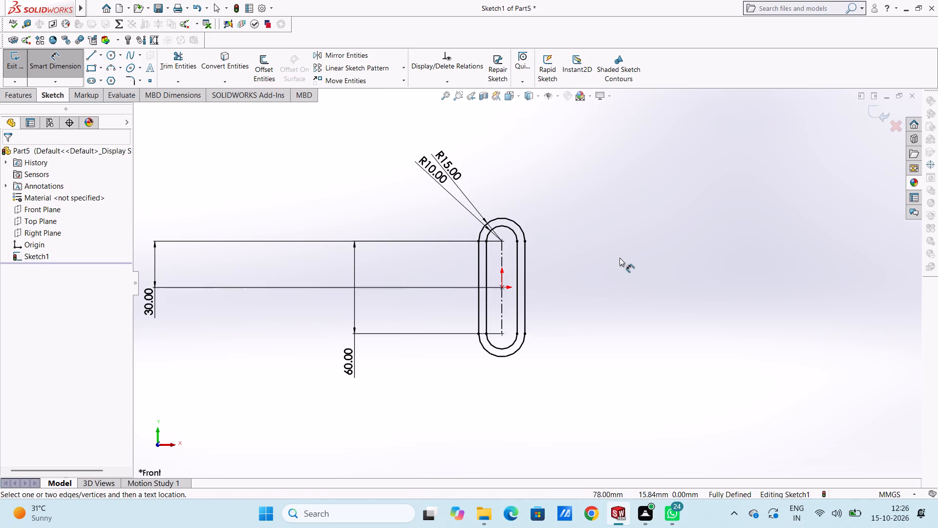
scroll(619, 257, up, 1)
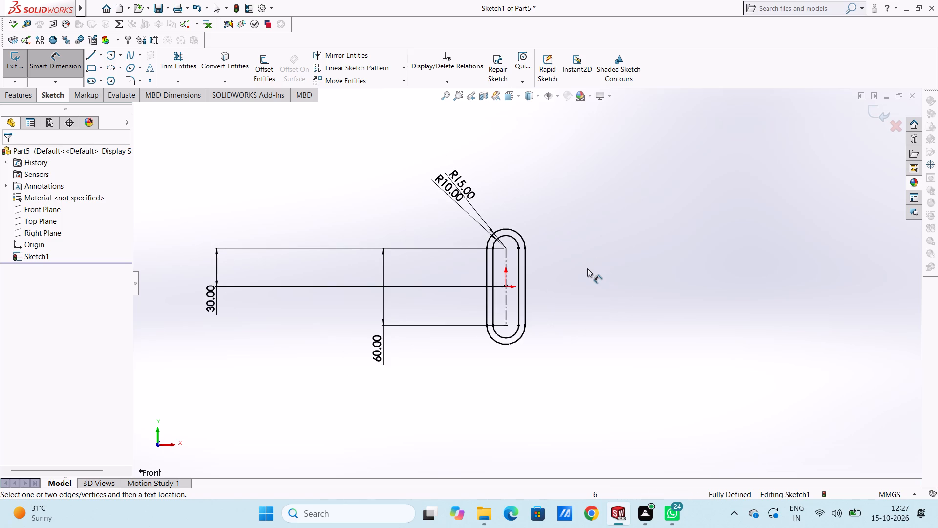
scroll(604, 271, up, 3)
scroll(616, 306, down, 1)
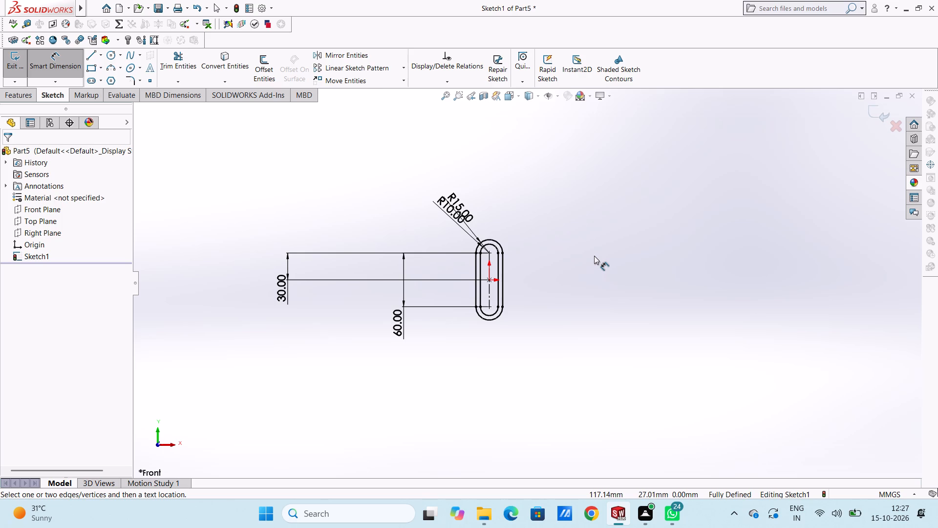
scroll(566, 299, down, 2)
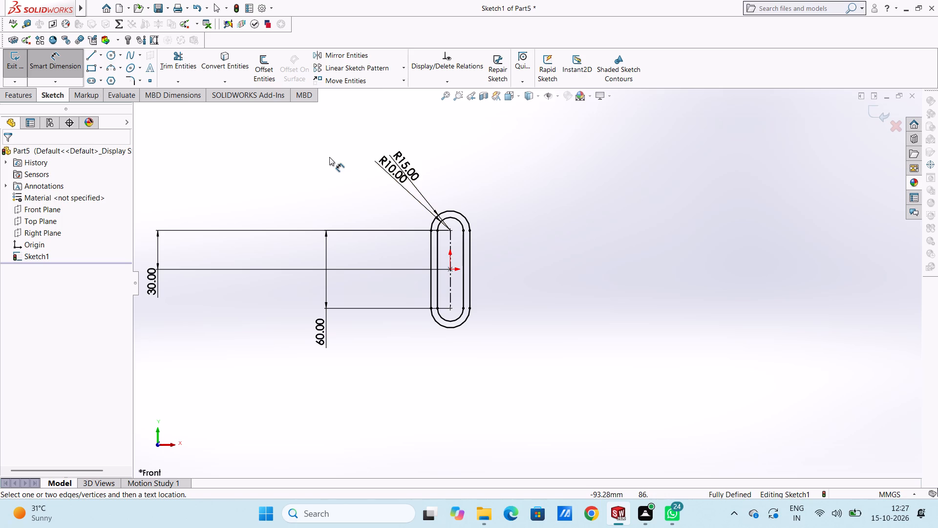
key(Escape)
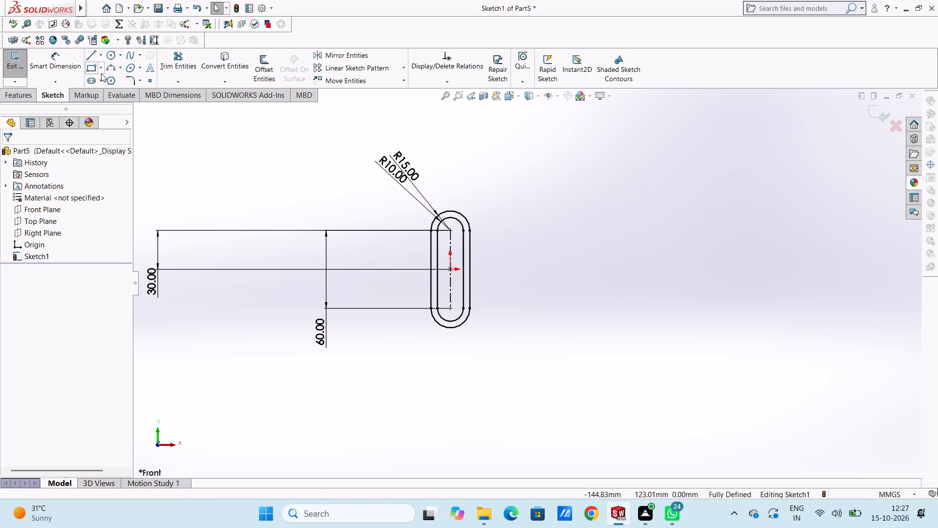
click(93, 79)
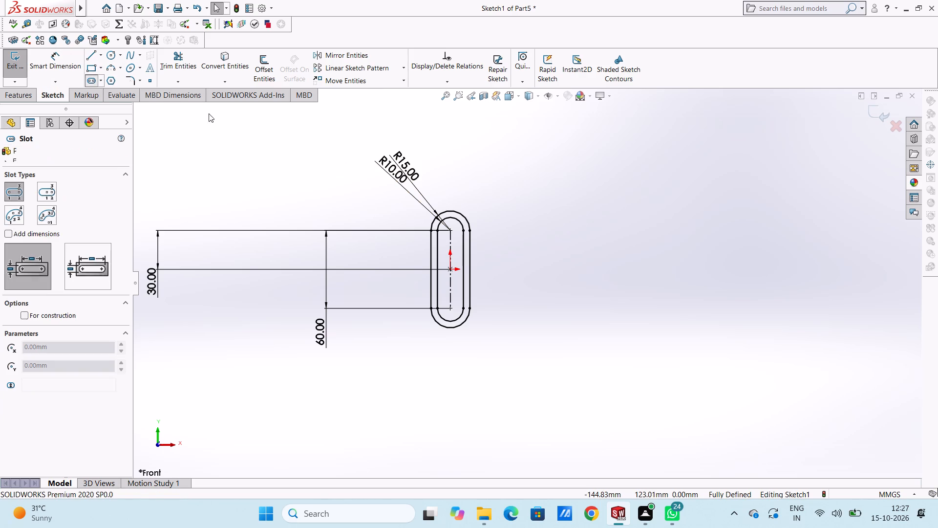
click(659, 231)
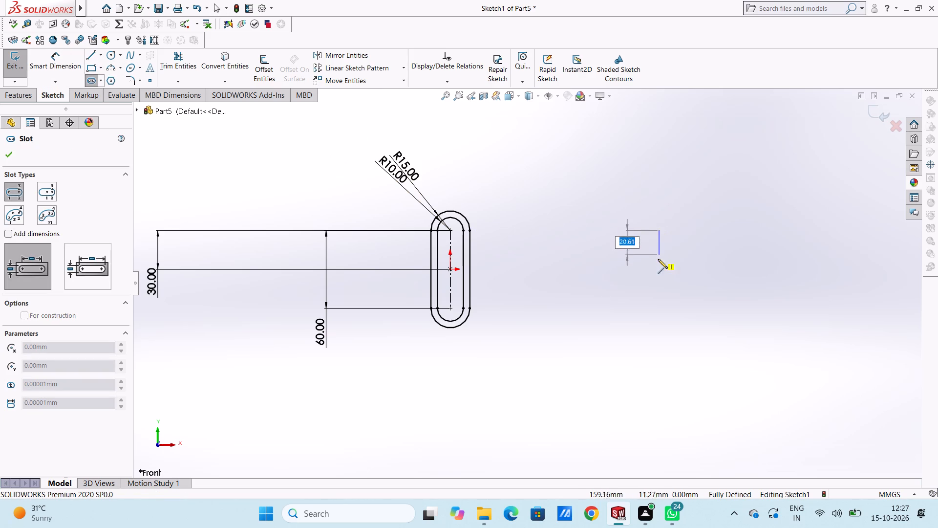
click(661, 309)
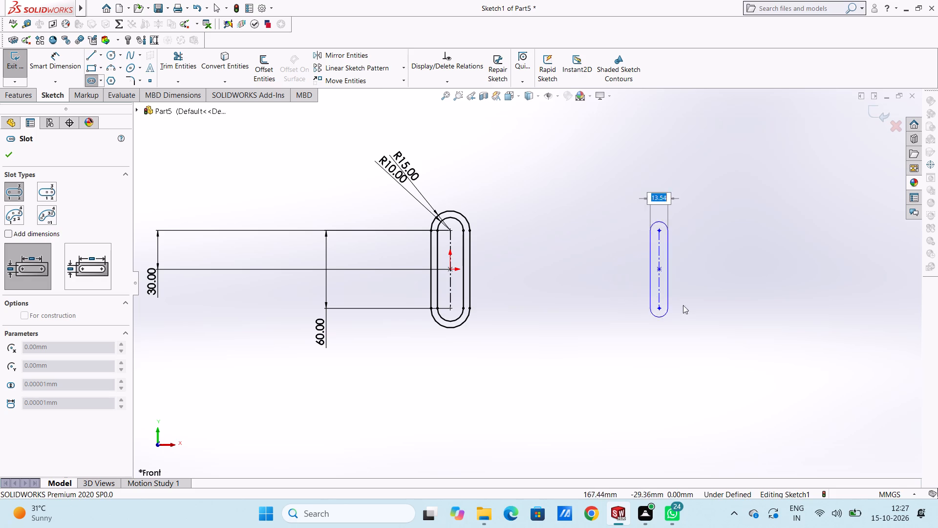
click(695, 299)
Draw a concentric inner slot about 26 mm wide inside the new slot, using the same two arc centres.
click(658, 231)
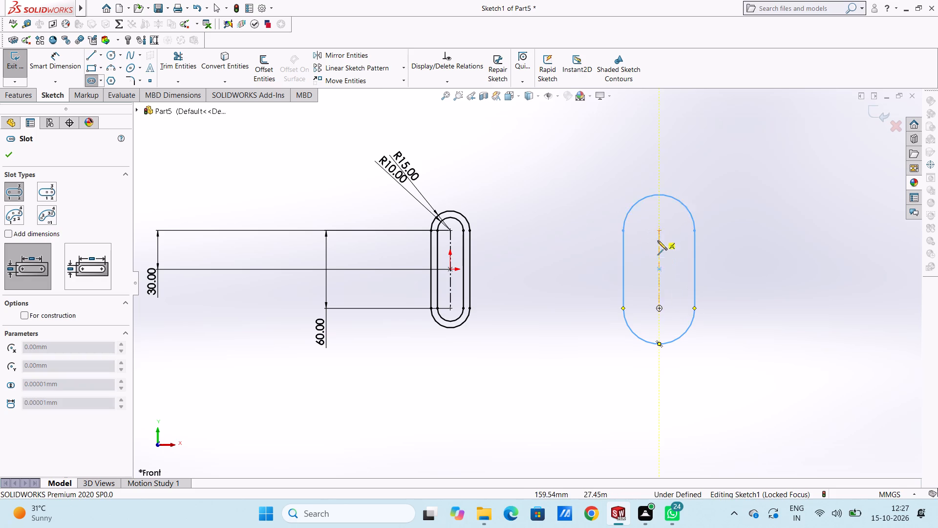
click(660, 308)
click(676, 322)
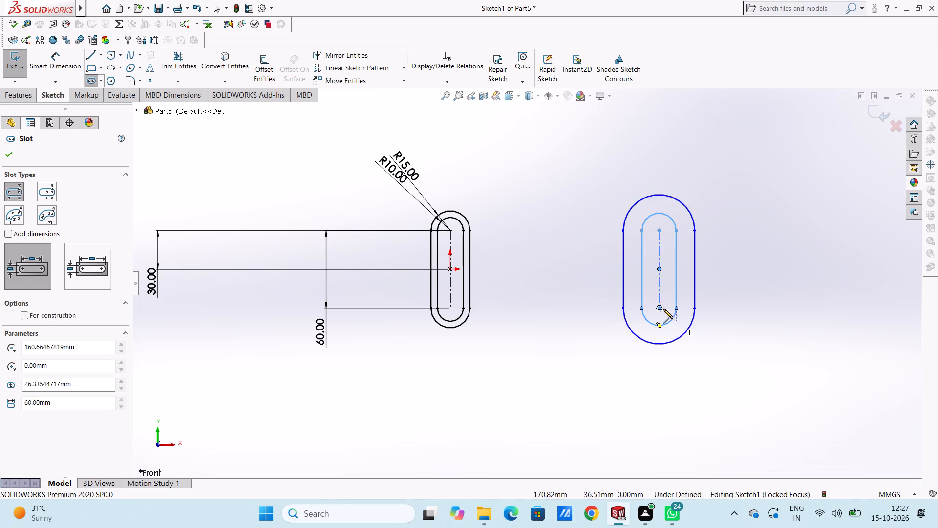
click(16, 152)
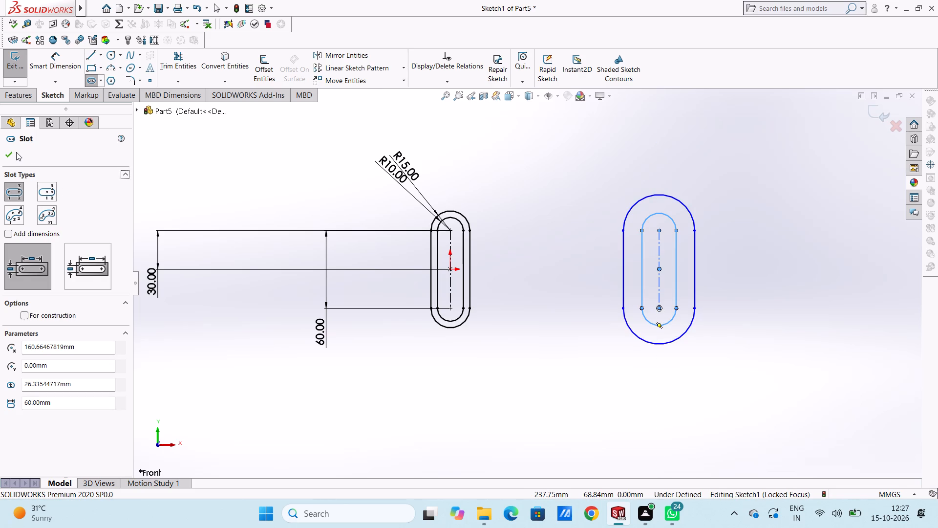
click(11, 154)
click(295, 173)
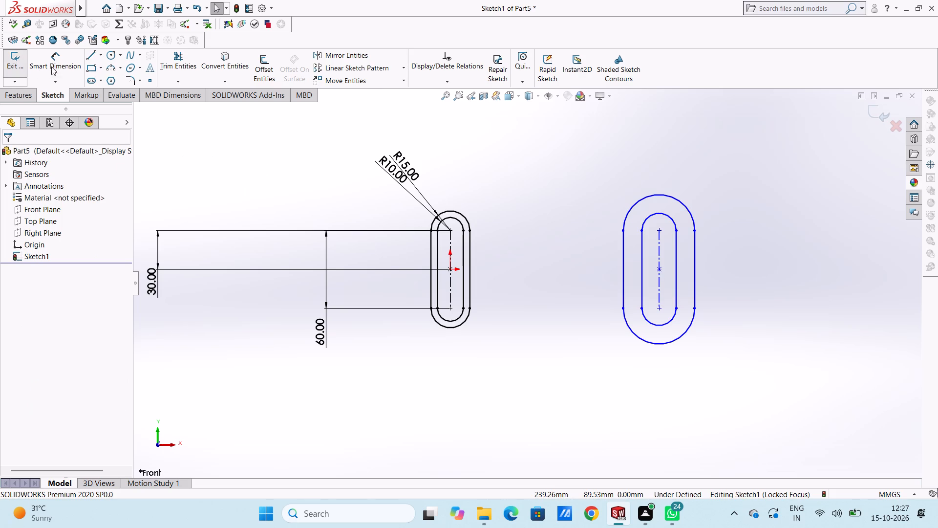
Dimension the new outer slot's upper arc with a radius of 15 mm.
click(56, 58)
click(652, 197)
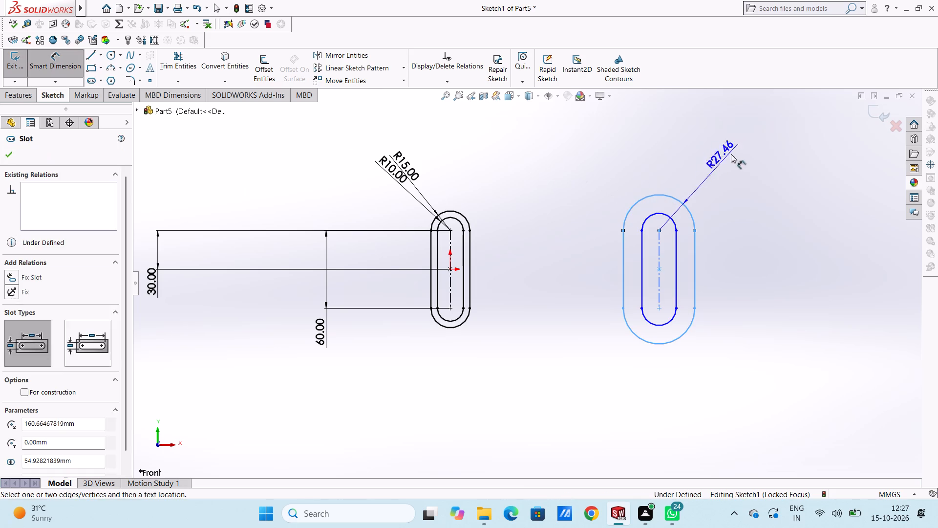
click(773, 130)
text(15)
key(Return)
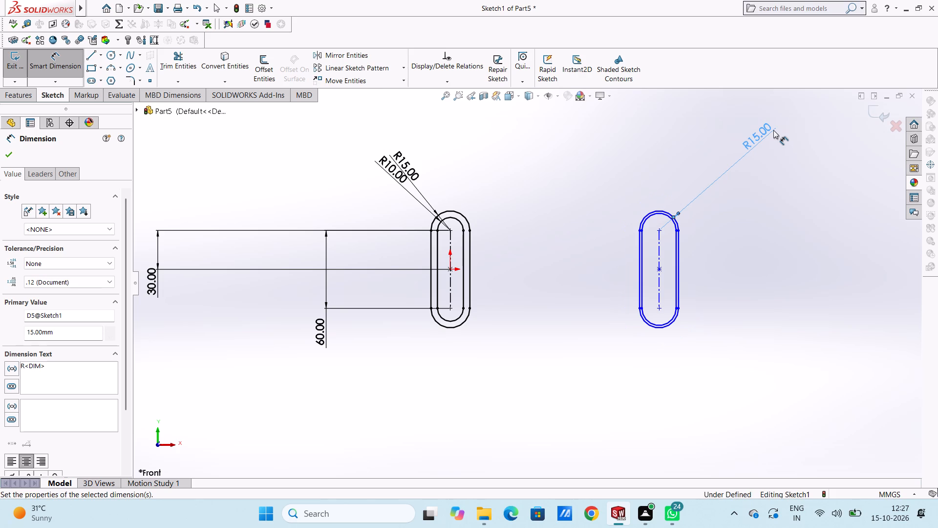
click(789, 219)
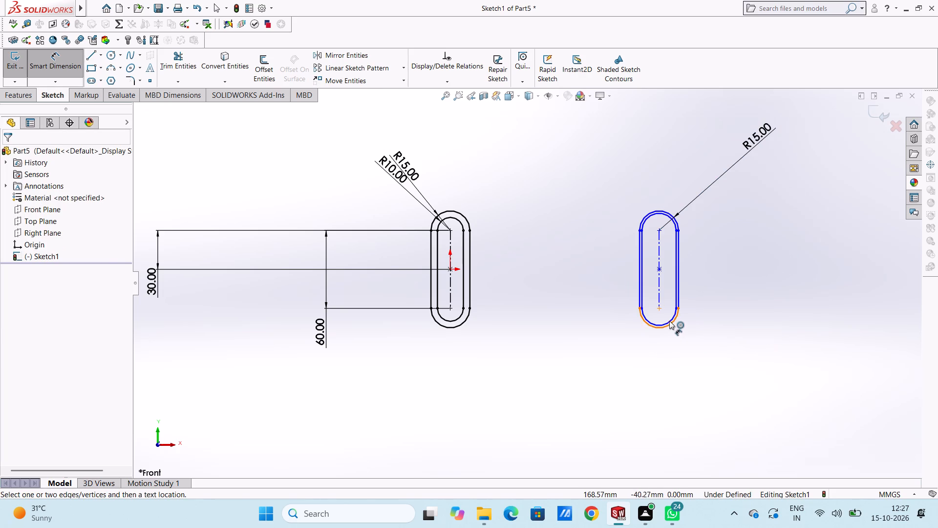
Dimension the new inner slot's lower arc with a radius of 10 mm.
click(669, 320)
click(738, 384)
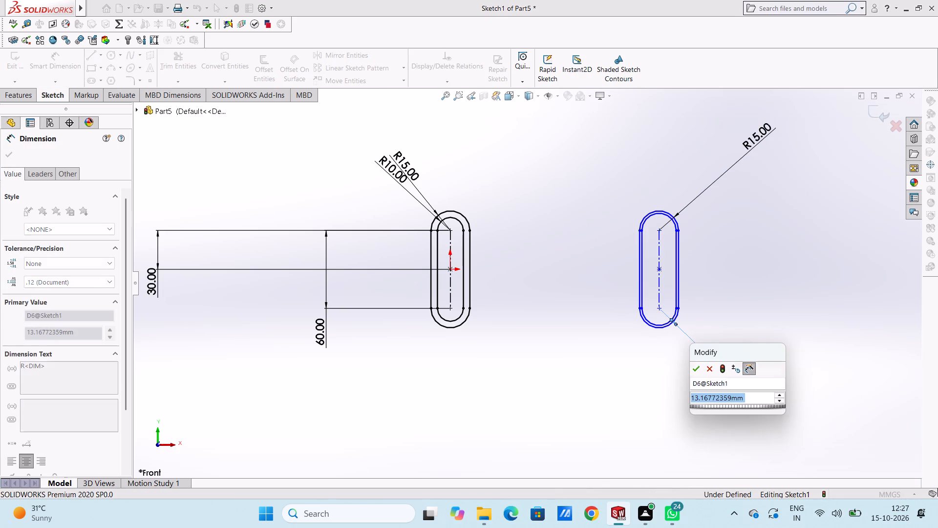
text(10)
key(Return)
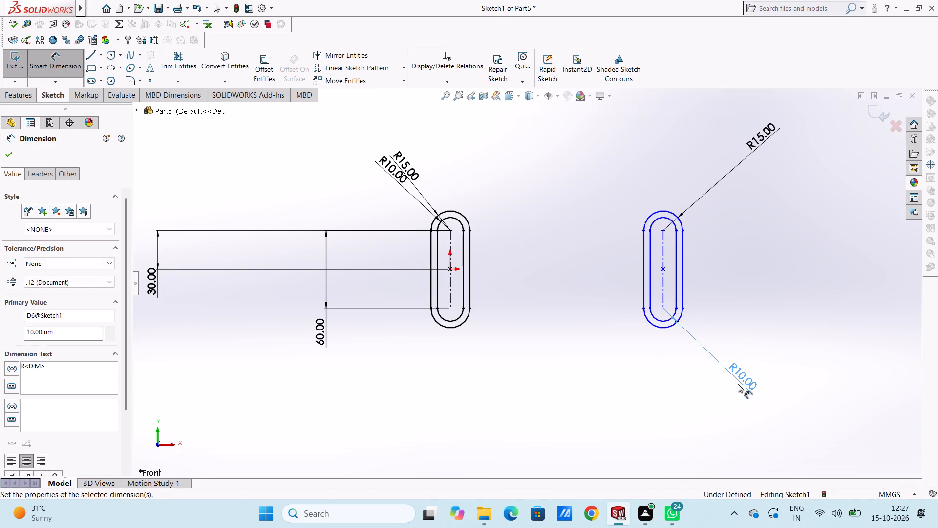
click(594, 286)
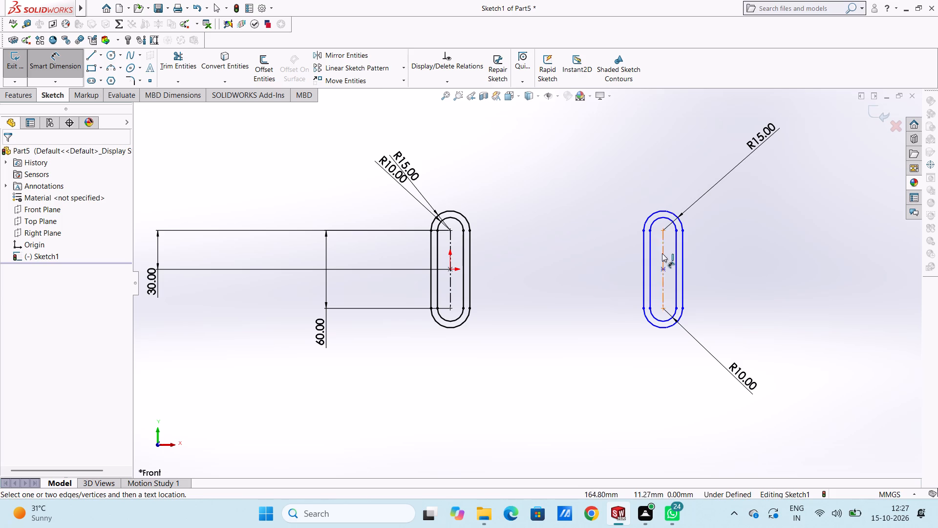
Dimension the vertical distance between the right-hand slots' upper and lower arc centres as 60 mm.
click(665, 230)
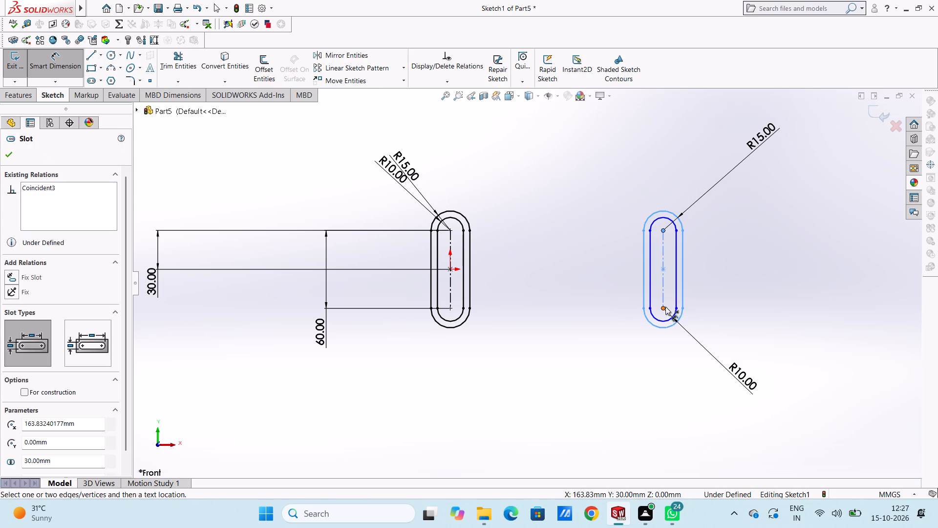
click(665, 308)
click(837, 264)
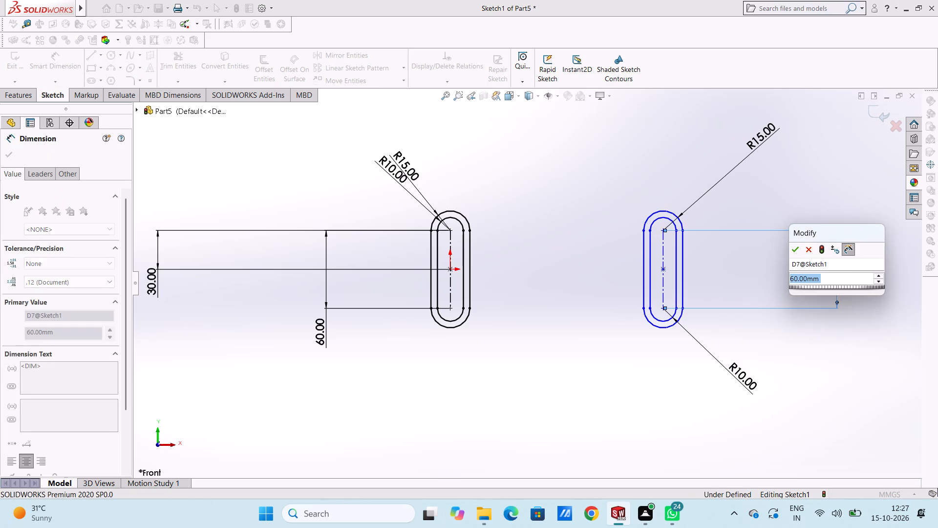
click(797, 248)
click(789, 252)
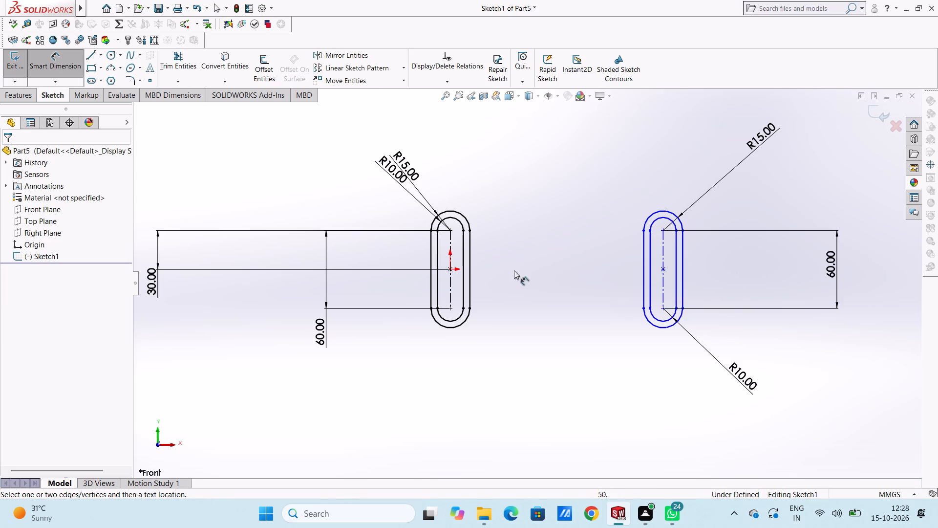
Dimension the overall horizontal distance between the far straight sides of the two outer slots as 130 mm.
click(431, 274)
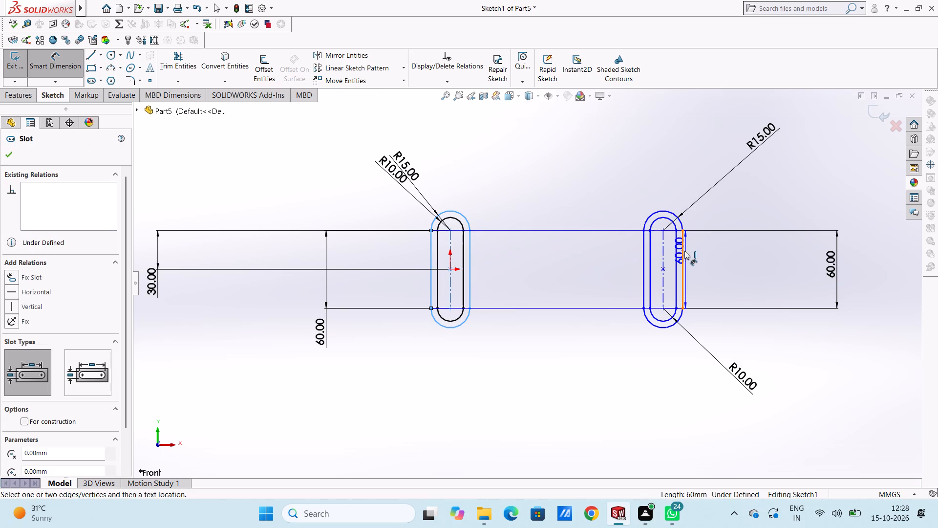
click(683, 251)
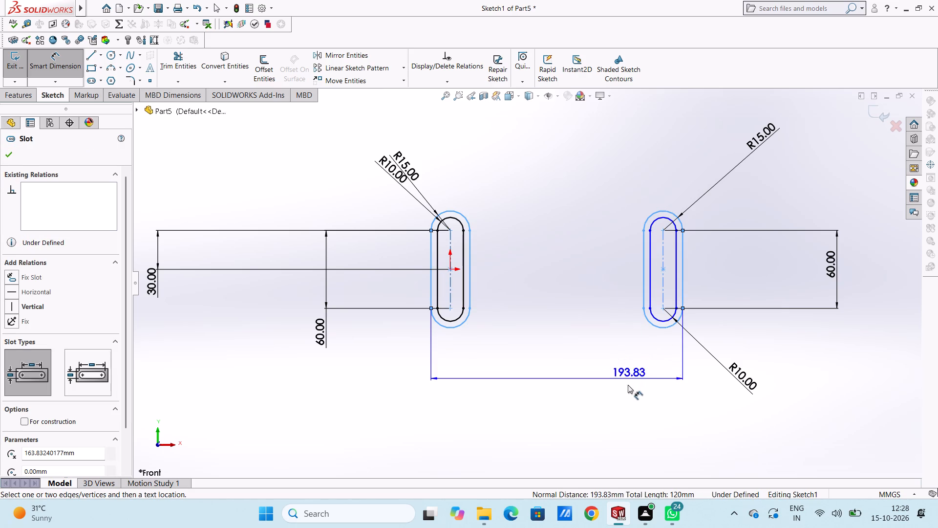
click(624, 400)
text(130)
key(Return)
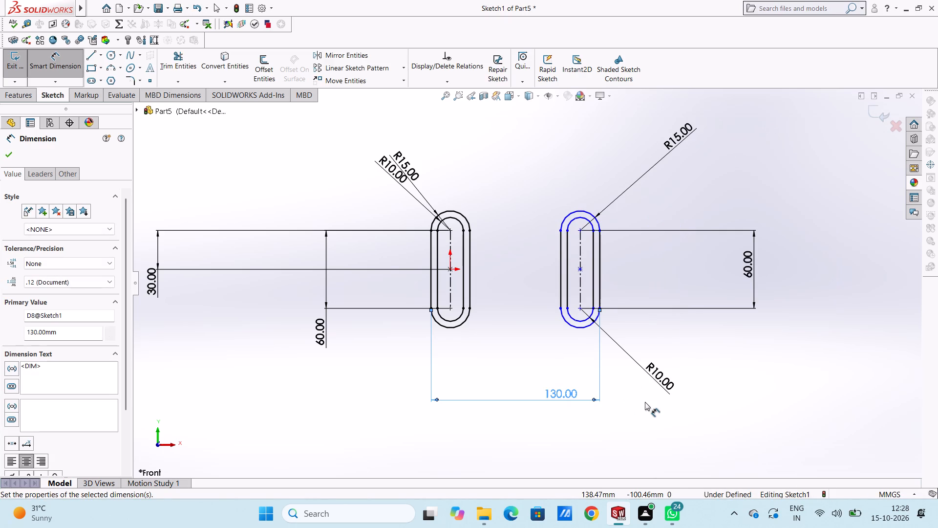
click(497, 277)
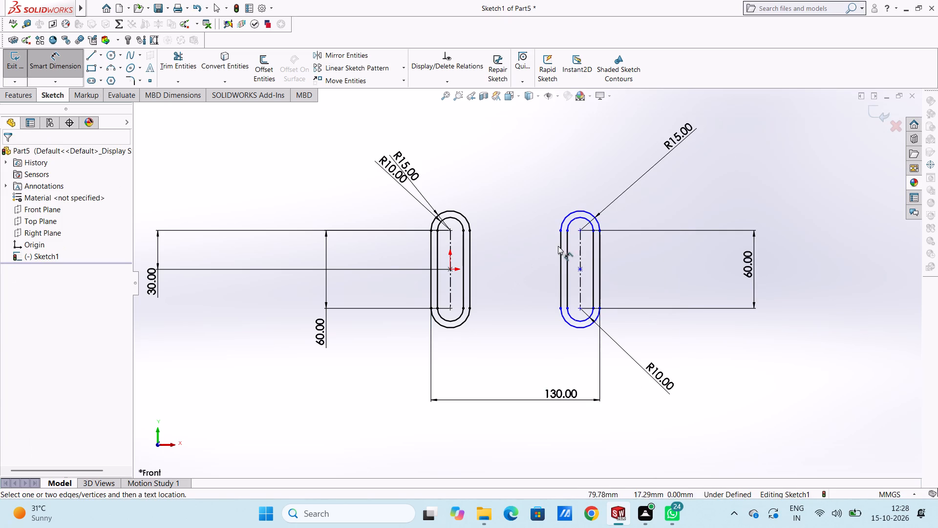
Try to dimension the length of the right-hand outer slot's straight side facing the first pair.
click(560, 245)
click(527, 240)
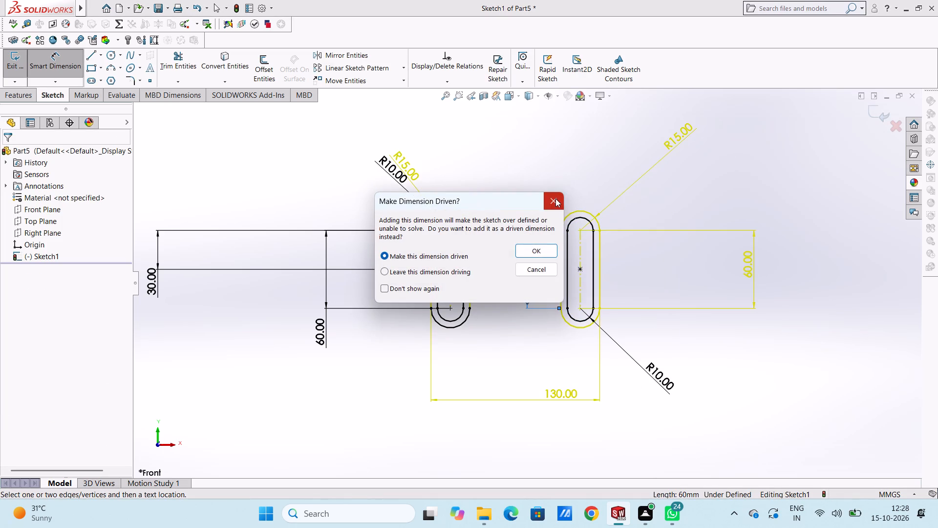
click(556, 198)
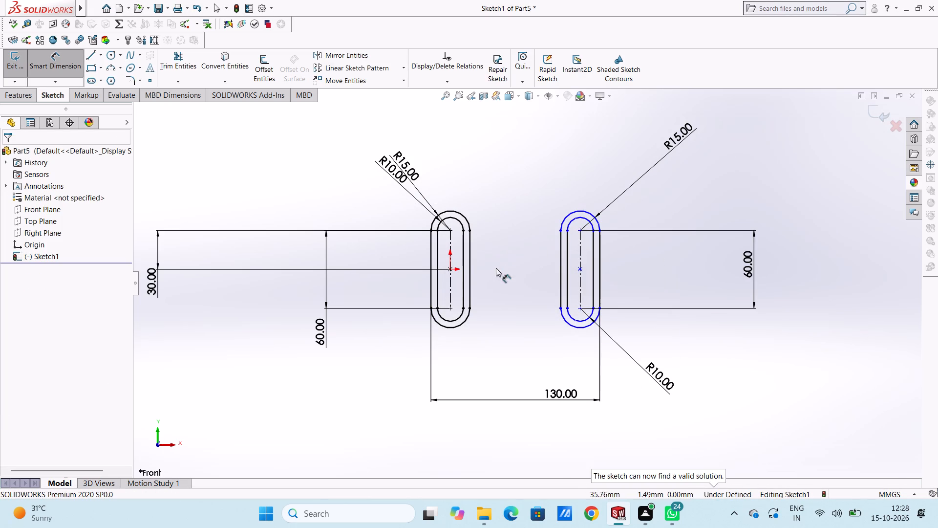
Dimension the vertical distance between the origin and the second slot pair's upper arc centre as 30 mm.
click(450, 270)
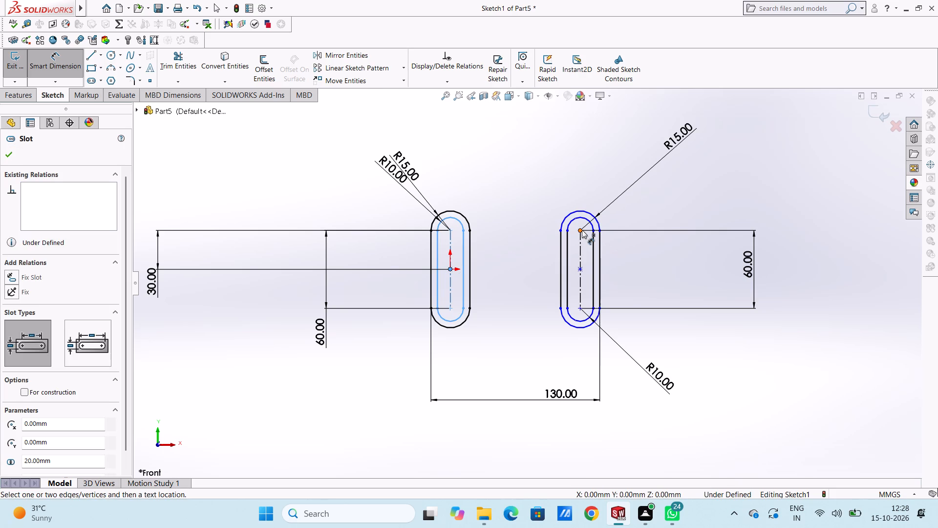
click(582, 230)
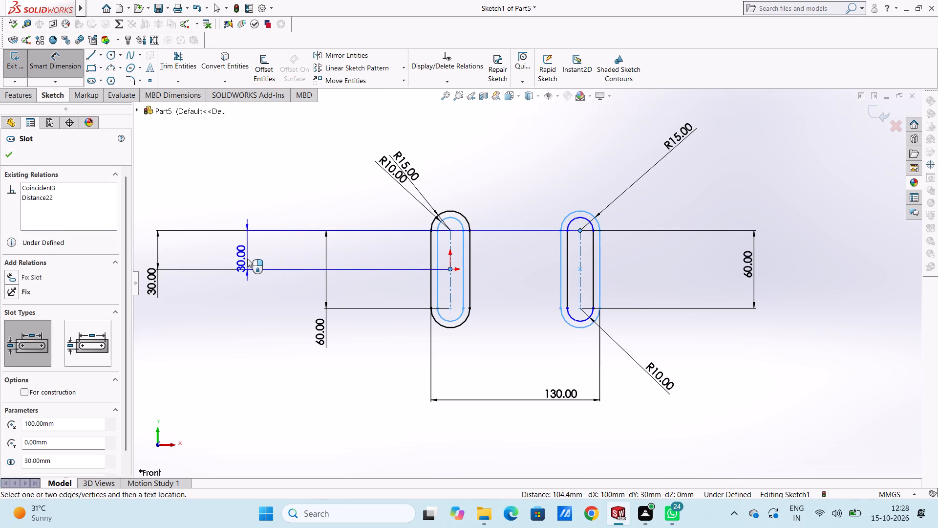
click(247, 259)
click(209, 237)
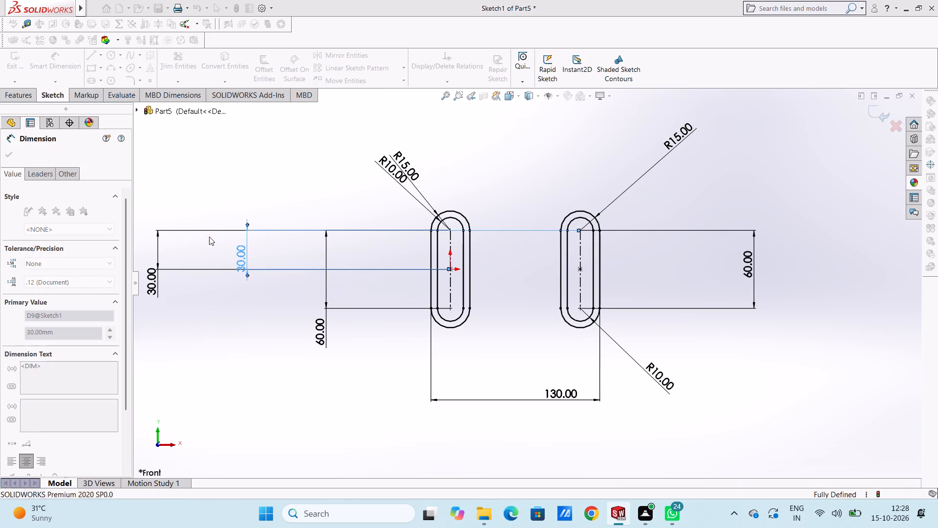
click(250, 206)
scroll(506, 274, up, 3)
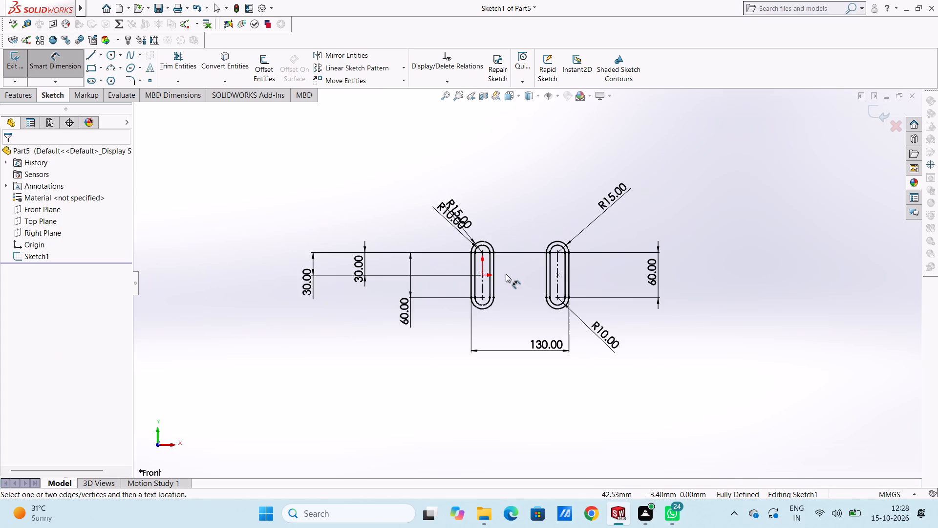
scroll(506, 274, down, 2)
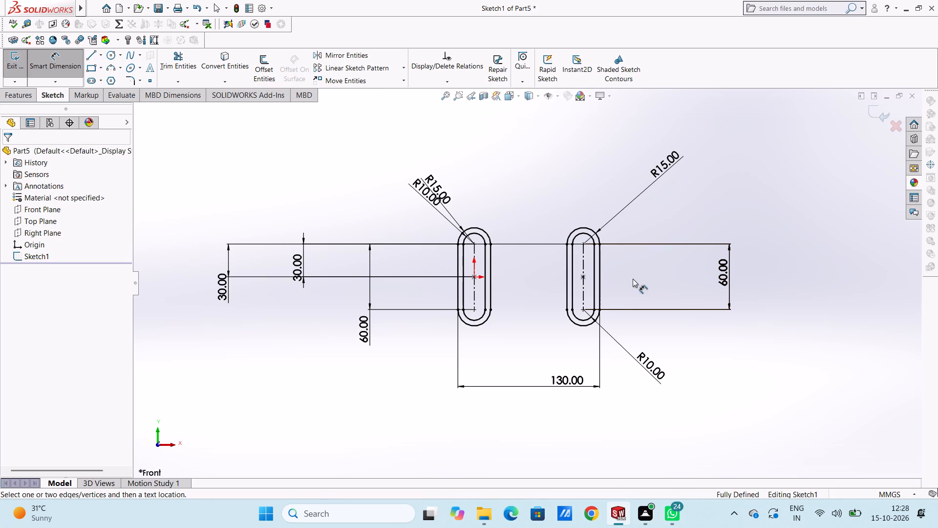
click(69, 69)
Extrude the two-slot-pair sketch as a boss with a blind depth of 50 mm.
click(27, 95)
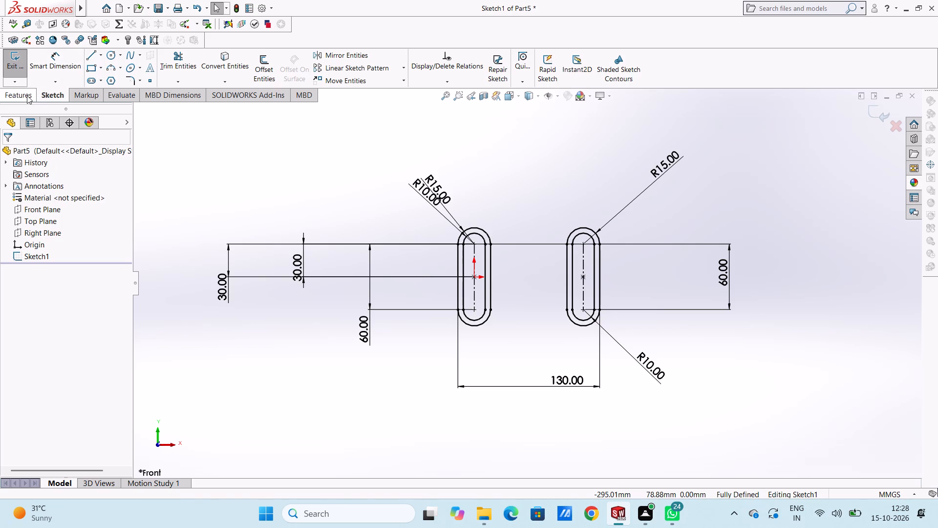
click(26, 65)
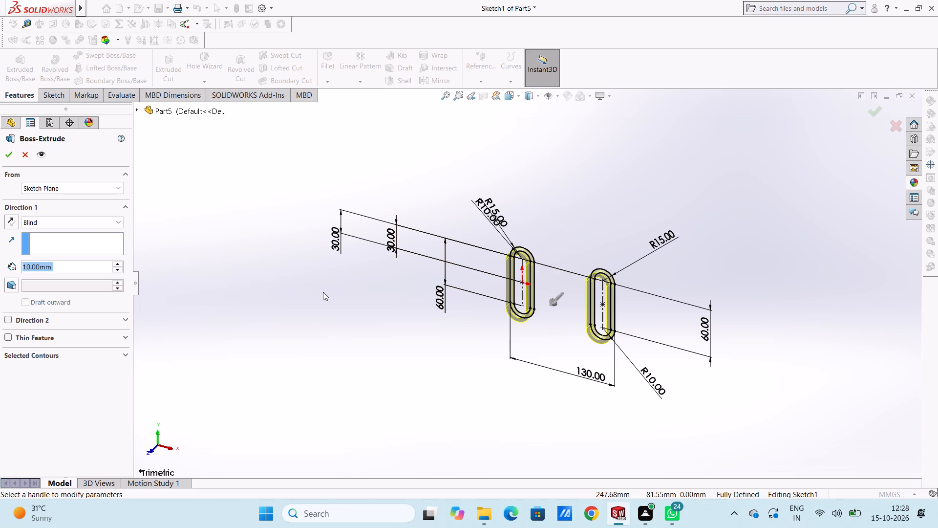
text(50)
key(Return)
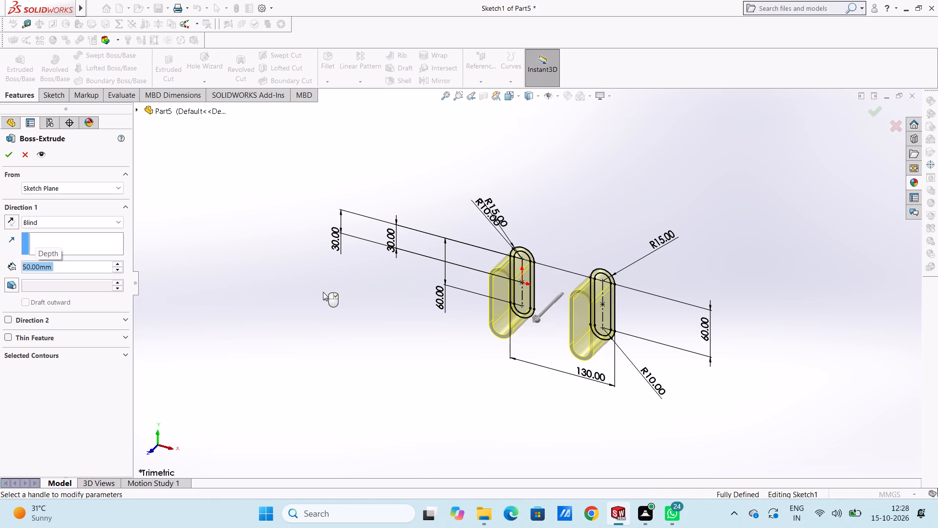
click(12, 154)
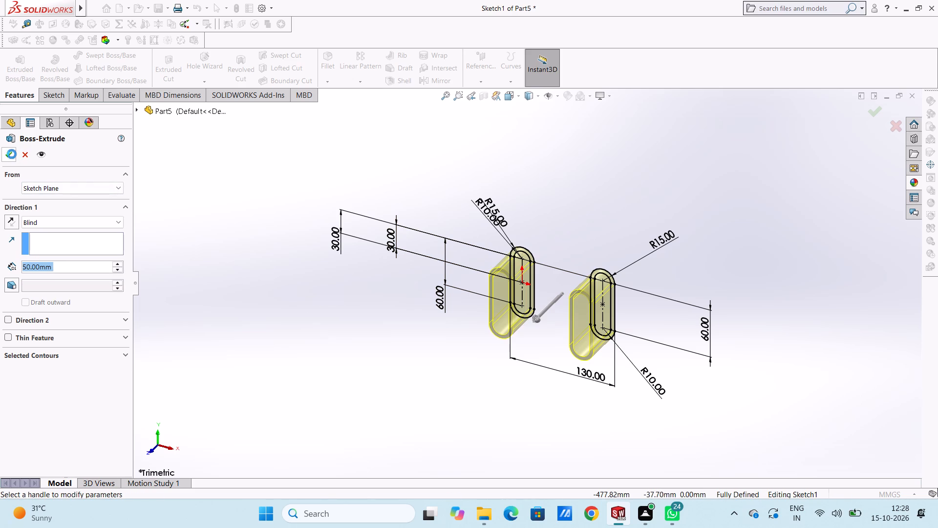
click(409, 259)
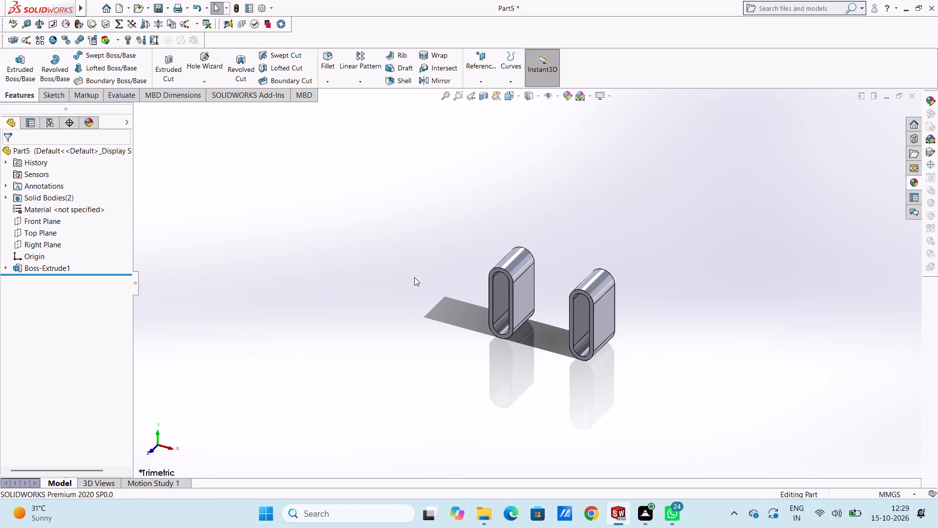
Create a reference plane offset 25 mm from the Front Plane, through the middle of the extruded slot bodies.
key(ctrl+5)
scroll(414, 277, up, 5)
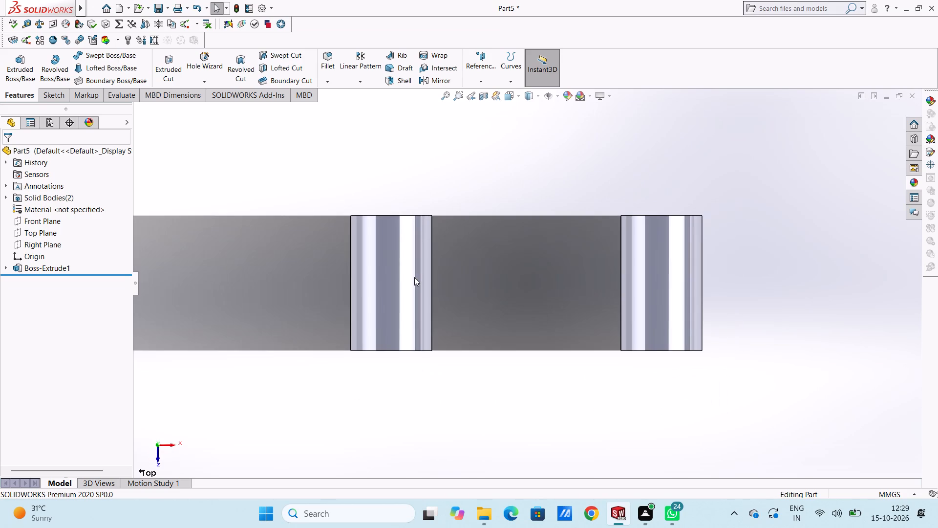
scroll(500, 248, up, 2)
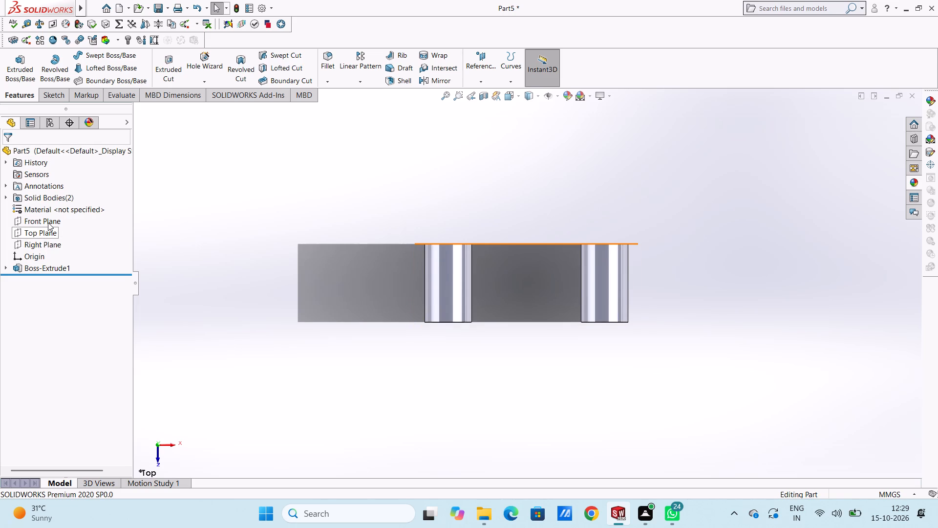
click(48, 222)
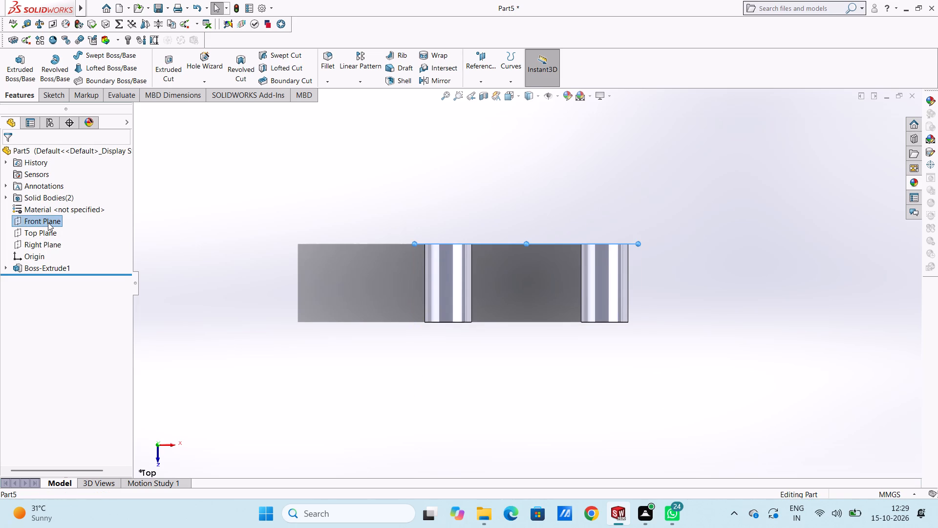
click(158, 255)
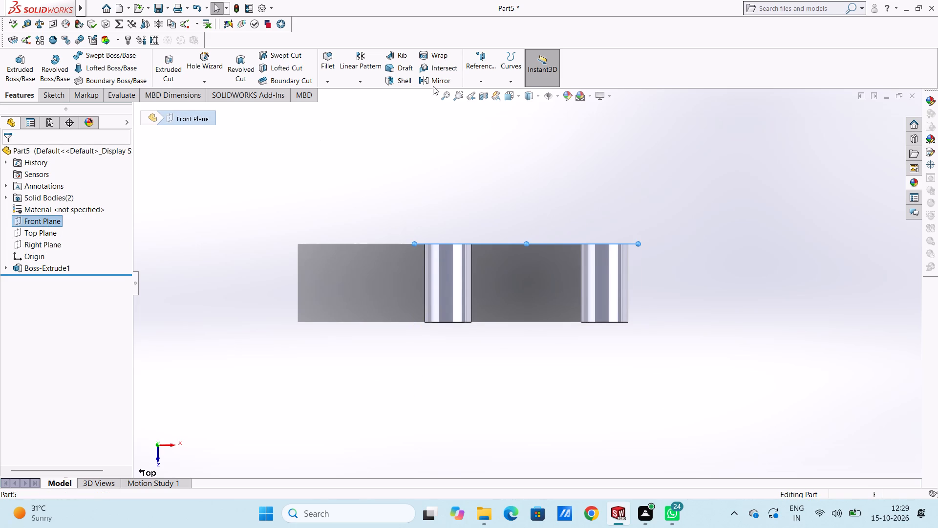
click(487, 58)
click(489, 96)
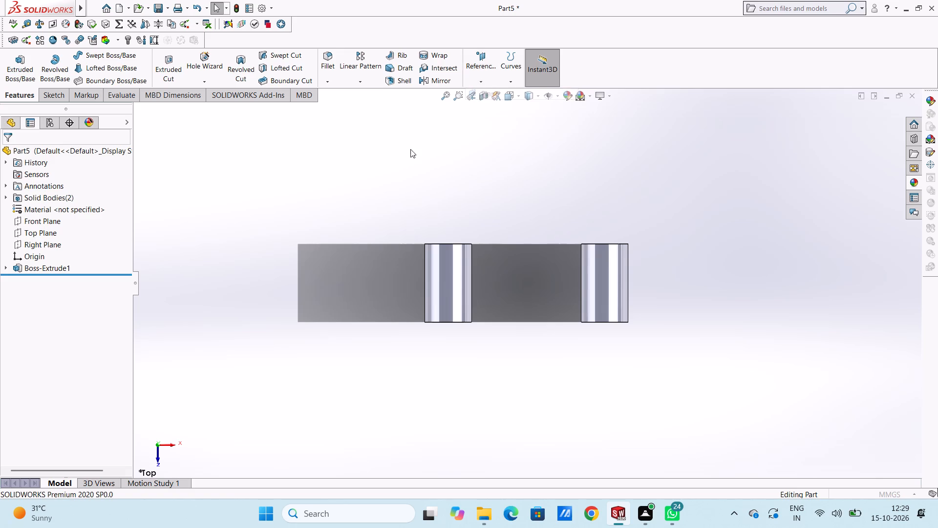
click(179, 109)
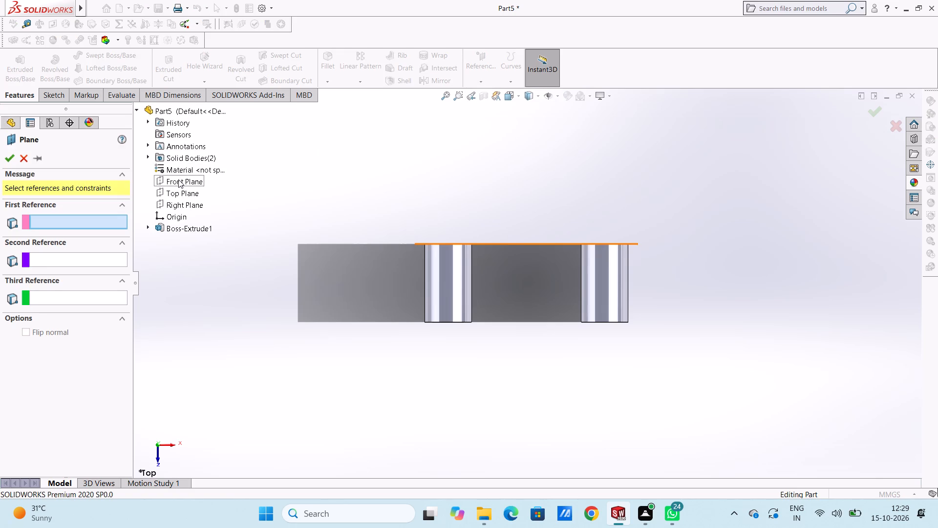
click(178, 179)
double_click(61, 308)
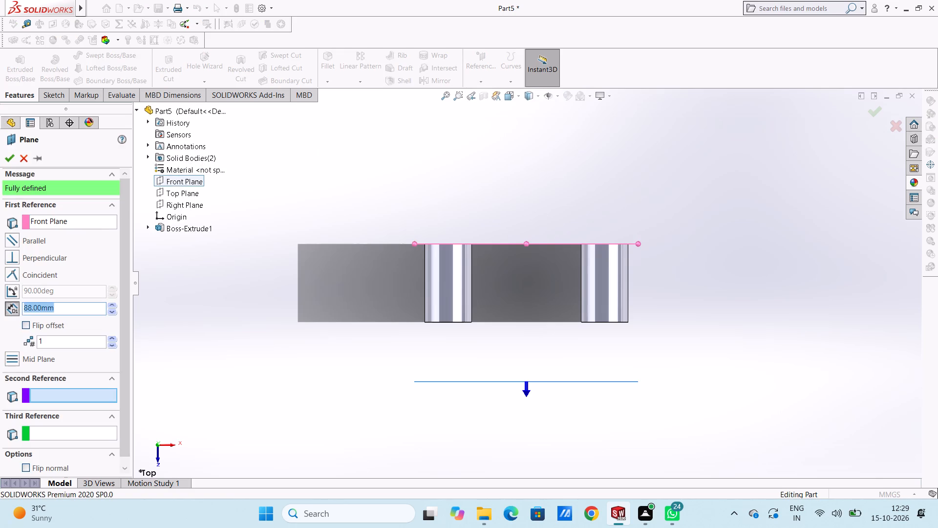
text(25)
key(Return)
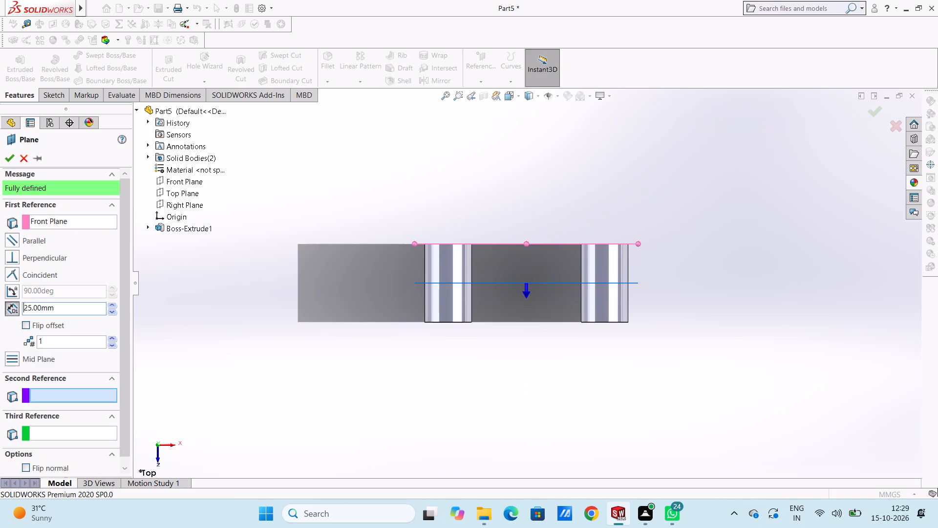
click(14, 157)
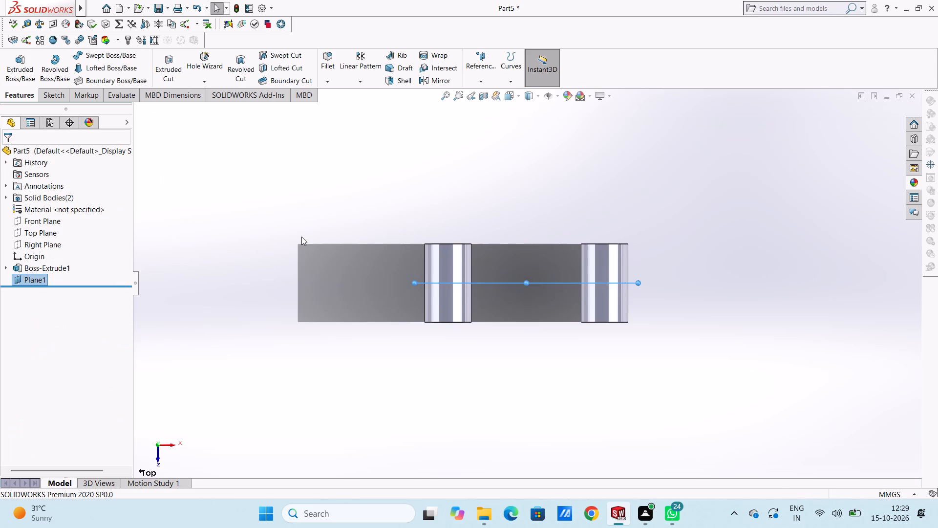
click(301, 237)
Start a new sketch on the offset plane, Plane1, viewed from the front.
key(ctrl+1)
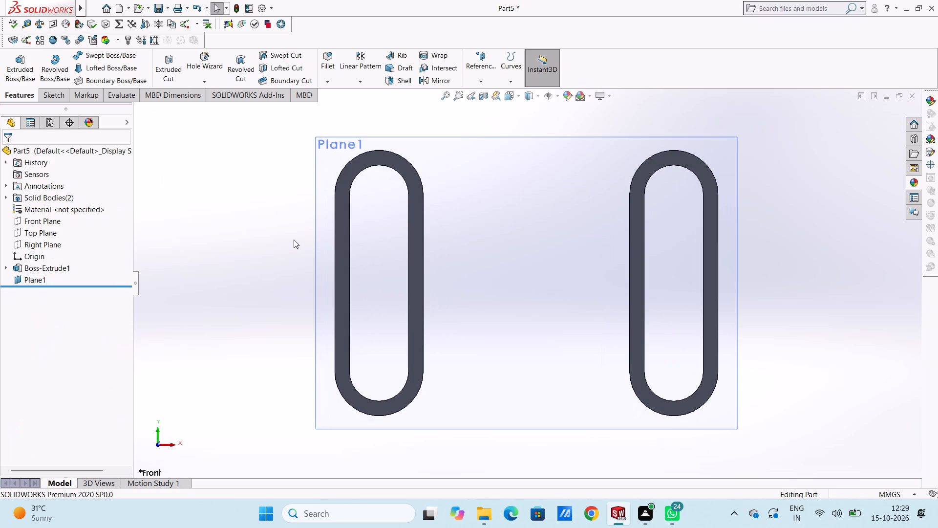
click(539, 201)
click(578, 176)
click(542, 218)
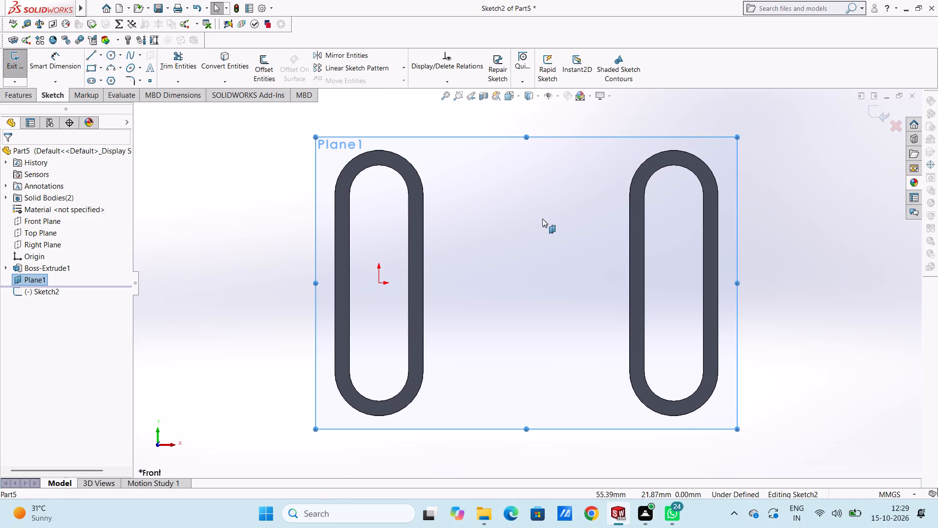
Sketch a vertical midpoint line with a 20 mm half-length, centred on the first slot body's straight edge facing the second body.
scroll(577, 245, up, 4)
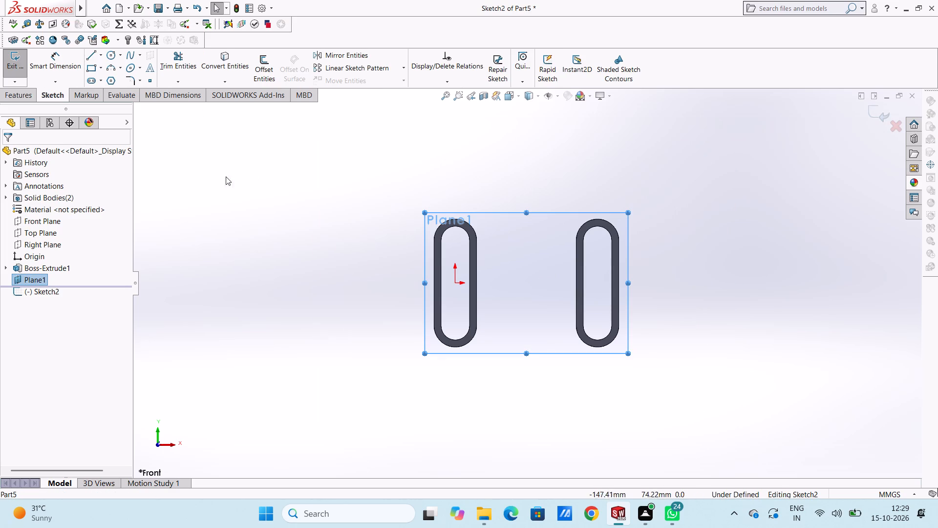
click(100, 57)
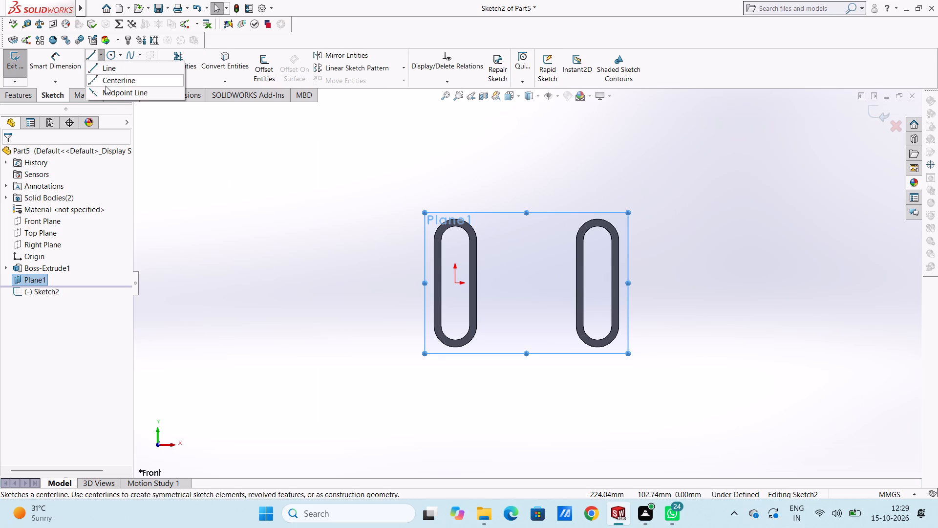
click(107, 94)
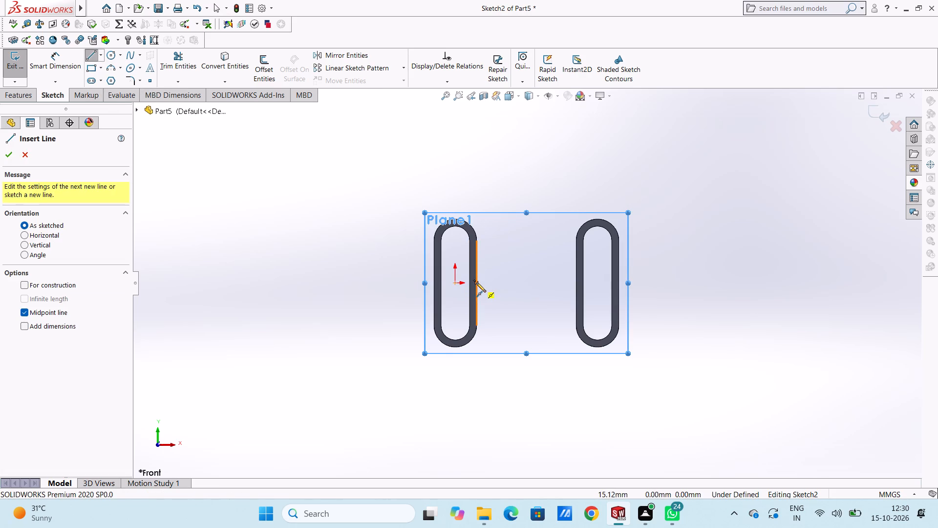
click(476, 282)
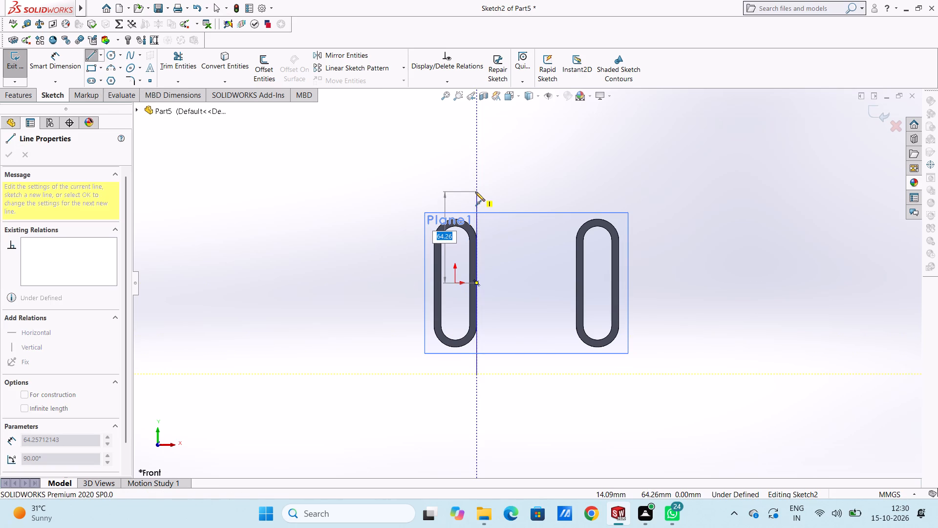
text(20)
key(Return)
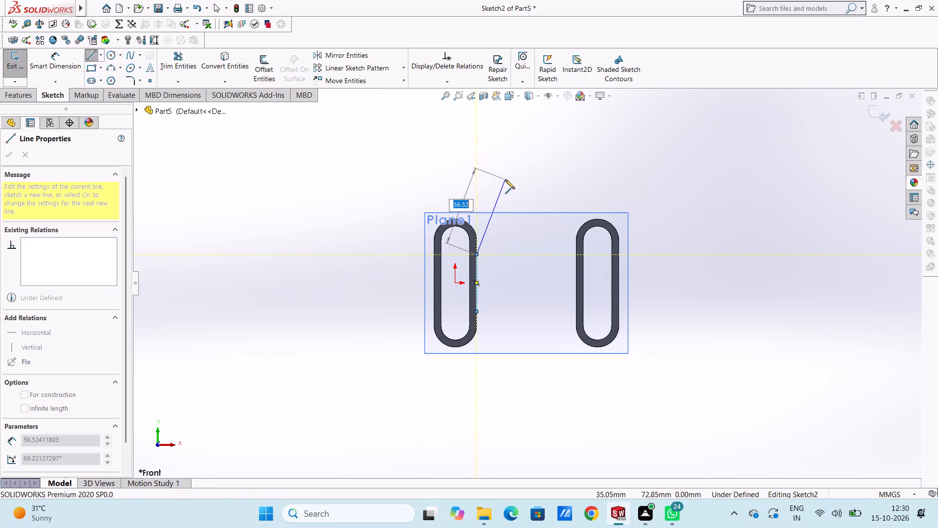
right_click(531, 152)
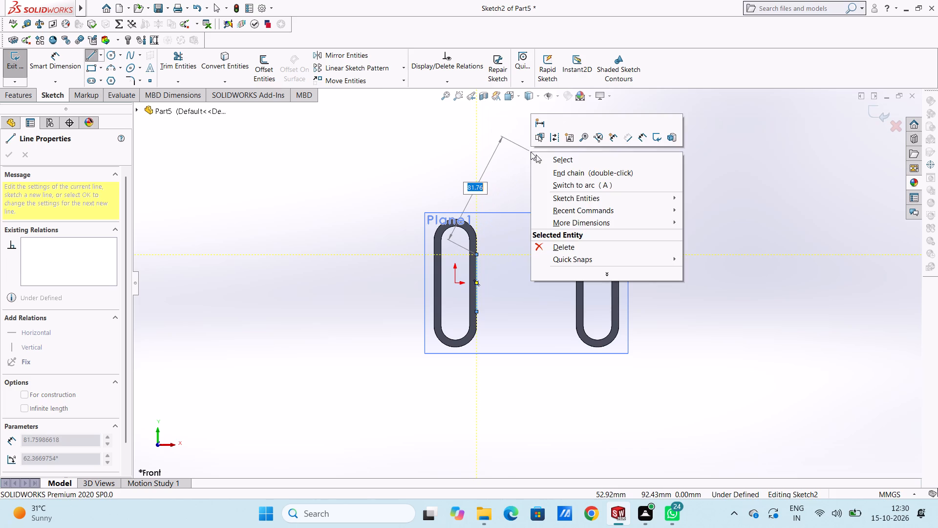
click(544, 158)
click(396, 169)
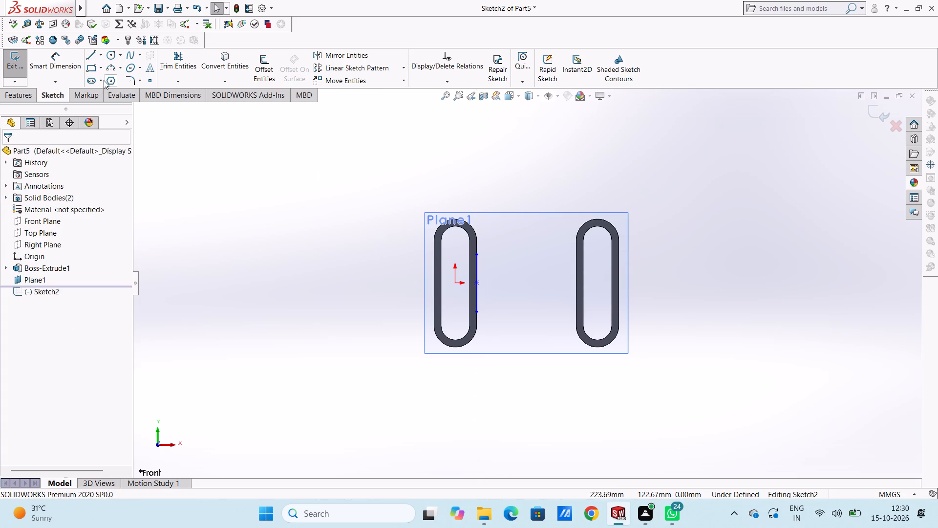
Sketch a corner rectangle 40 mm high and 70 mm wide from the line's upper end across to the second slot body.
click(94, 65)
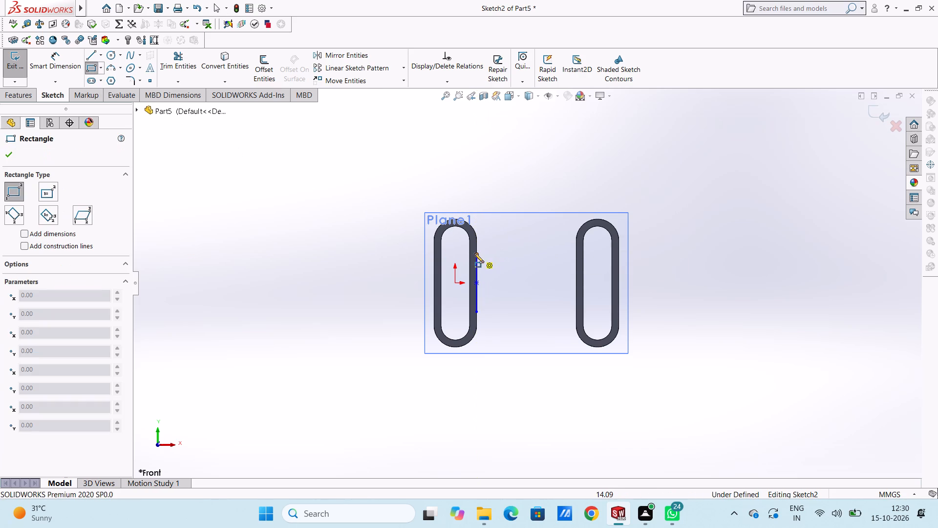
click(476, 255)
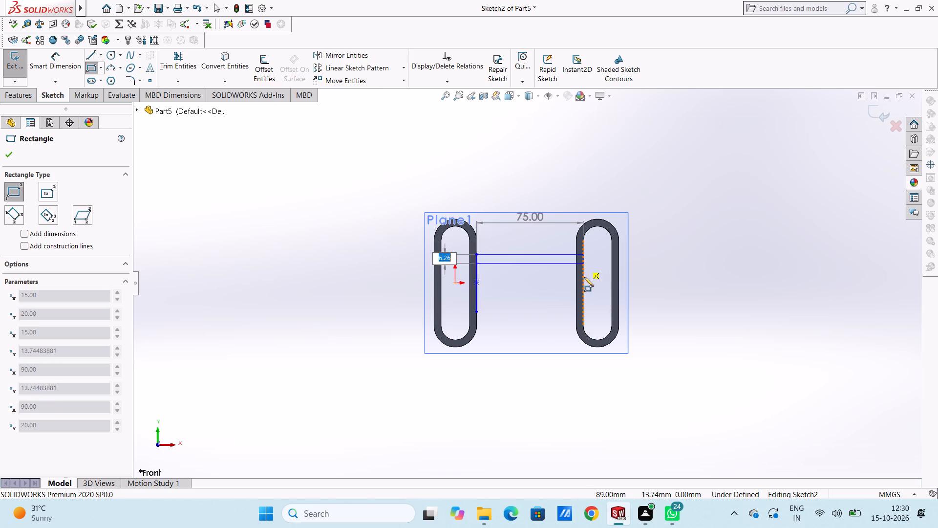
text(40)
key(Return)
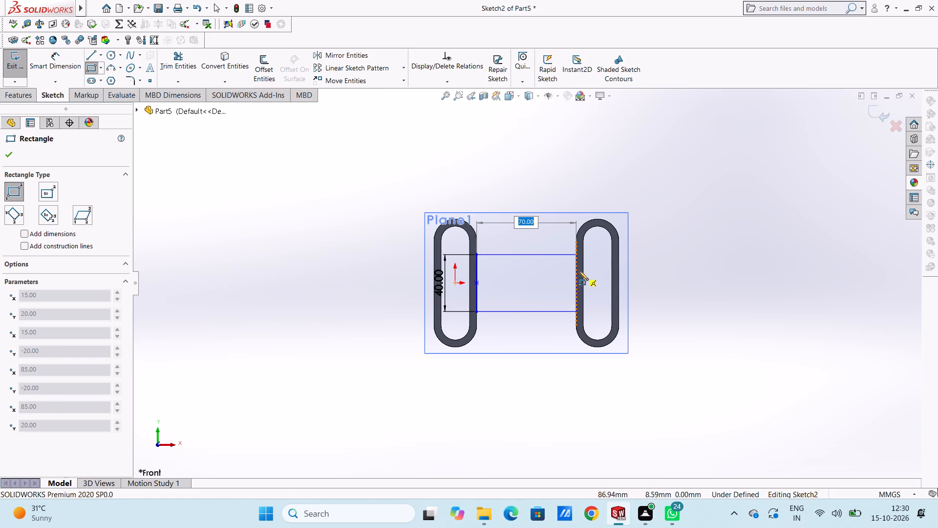
key(Return)
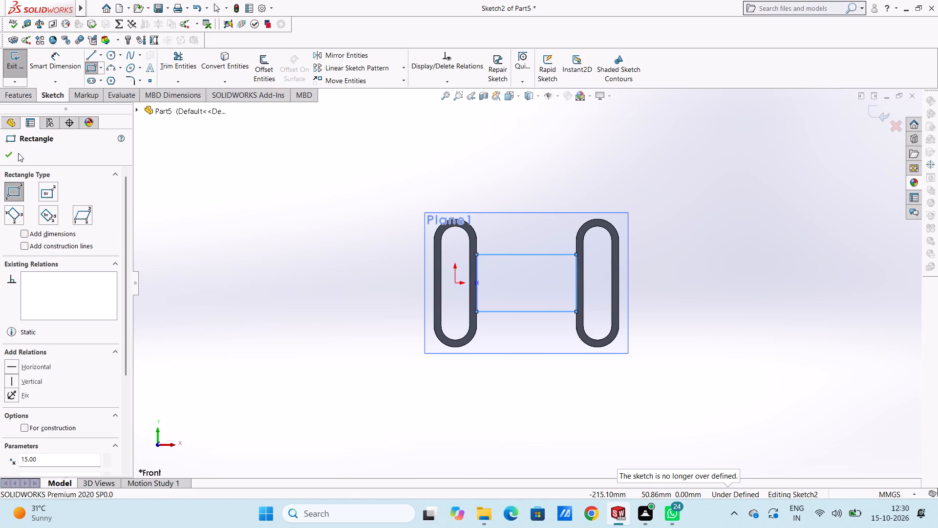
click(18, 153)
click(11, 154)
click(226, 181)
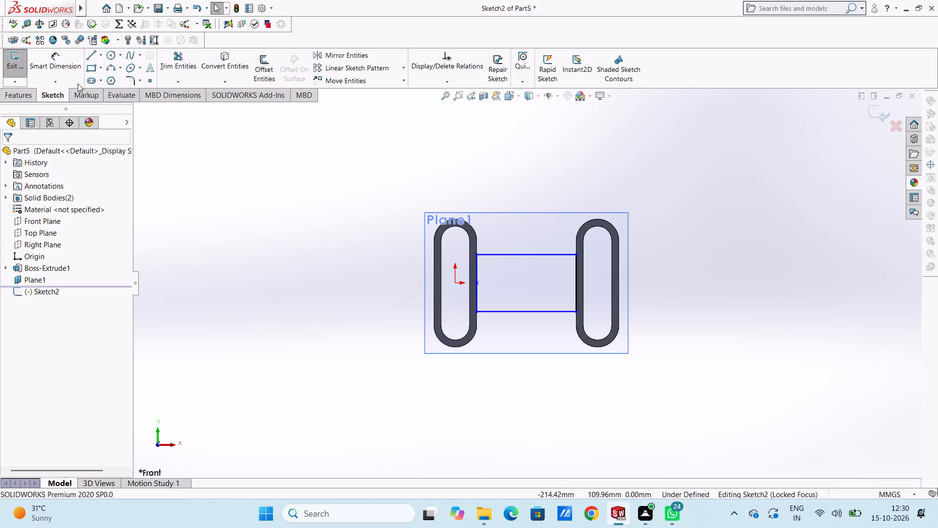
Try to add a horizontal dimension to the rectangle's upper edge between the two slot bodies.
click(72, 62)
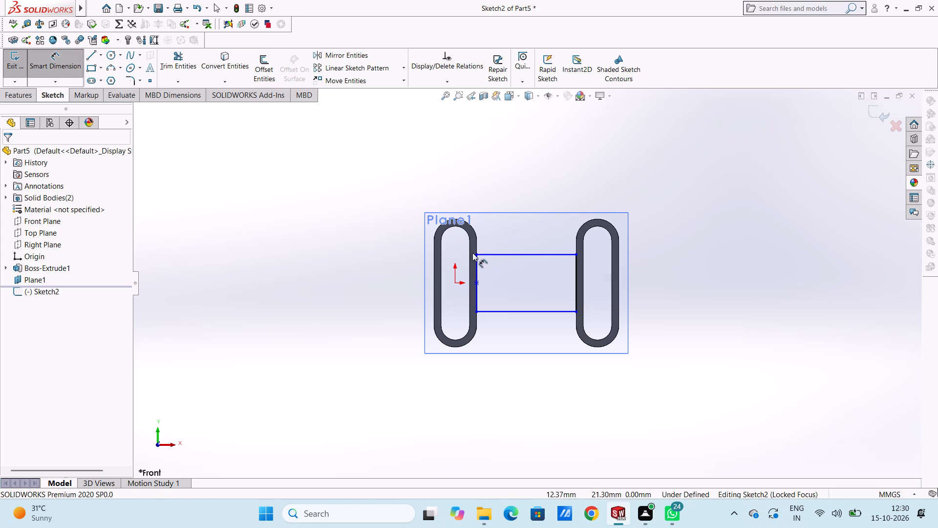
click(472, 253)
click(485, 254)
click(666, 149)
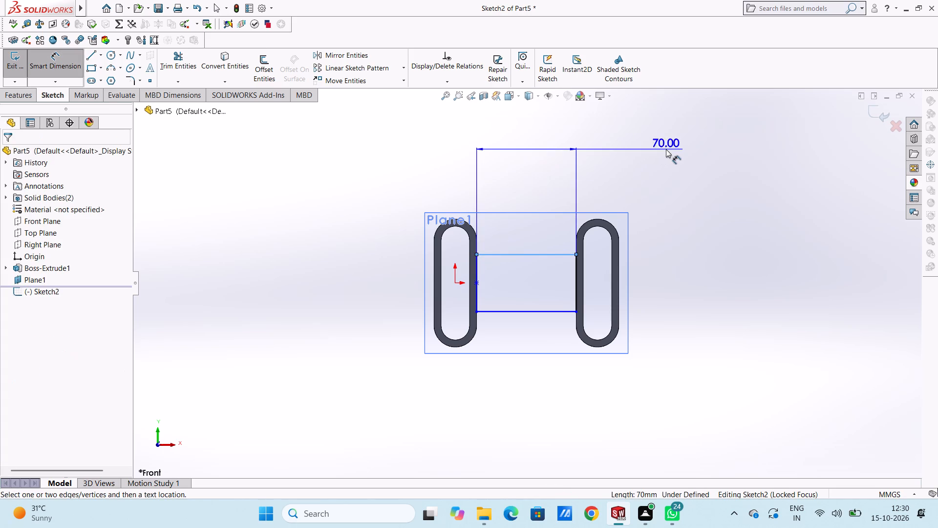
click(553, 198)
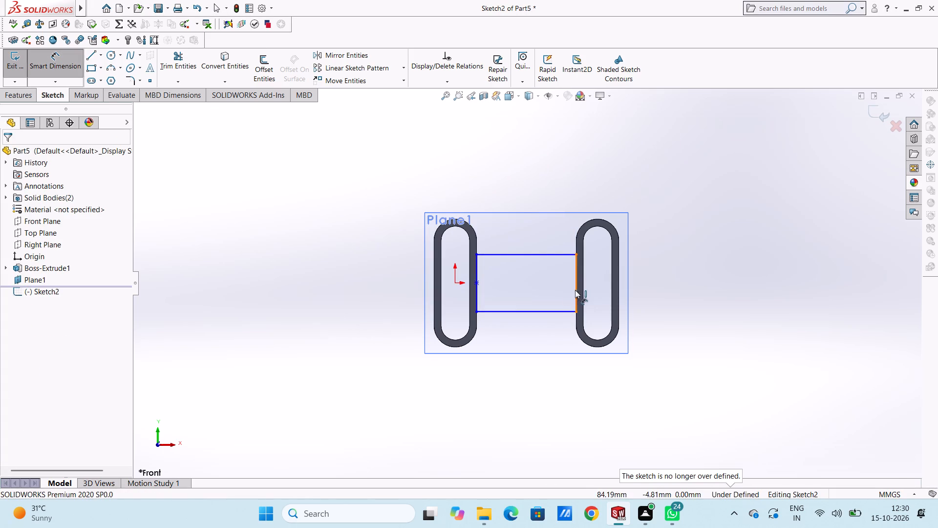
Dimension the rectangle's vertical side next to the second slot body as 40 mm.
click(576, 273)
click(770, 269)
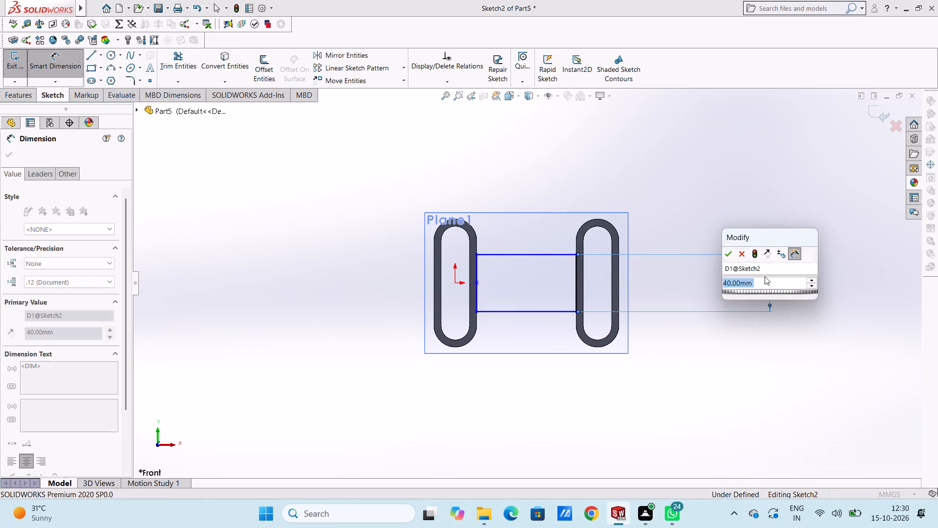
click(730, 253)
click(713, 219)
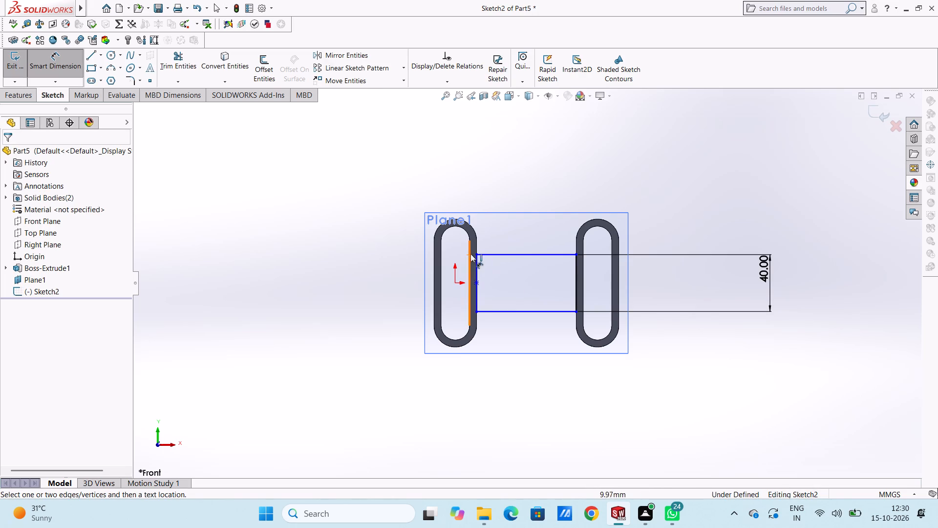
Locate the rectangle from the origin: 20 mm vertically to its upper corner and 15 mm horizontally to its nearest side.
click(475, 254)
click(454, 282)
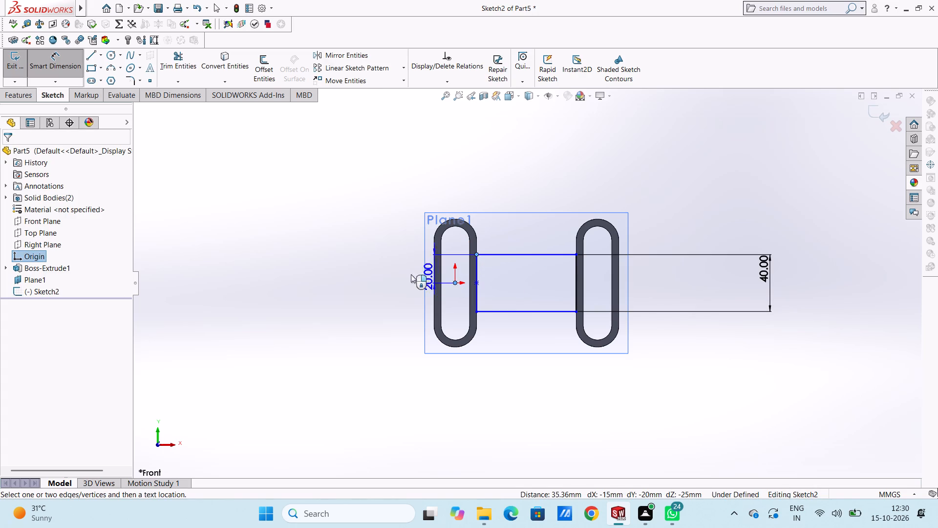
click(316, 282)
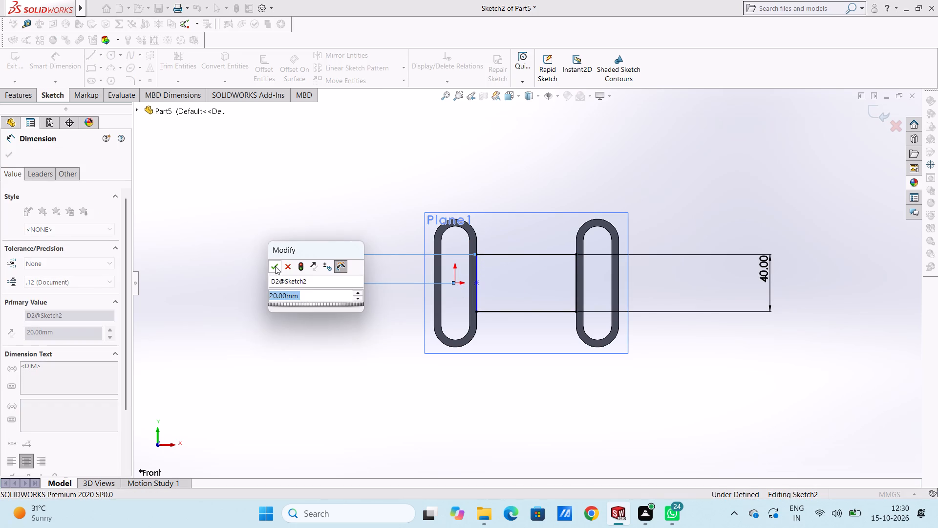
click(276, 265)
click(275, 228)
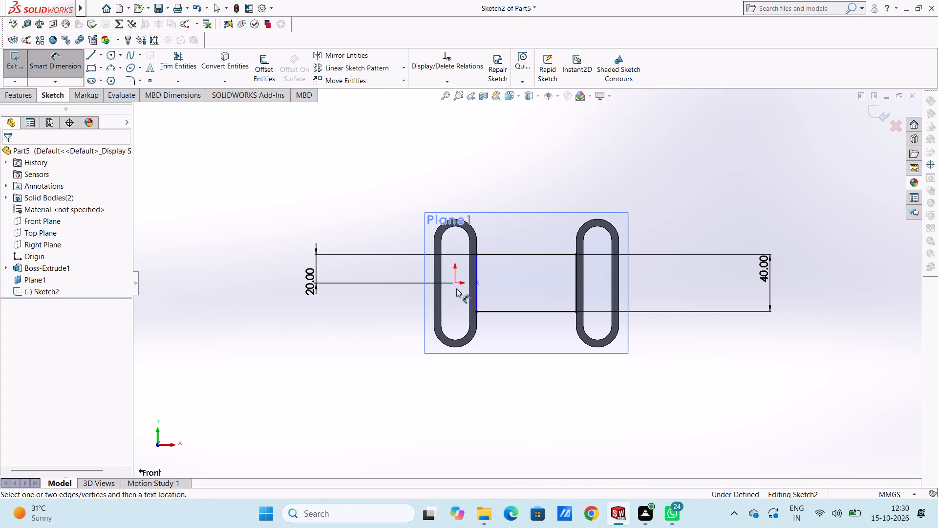
click(455, 281)
click(478, 273)
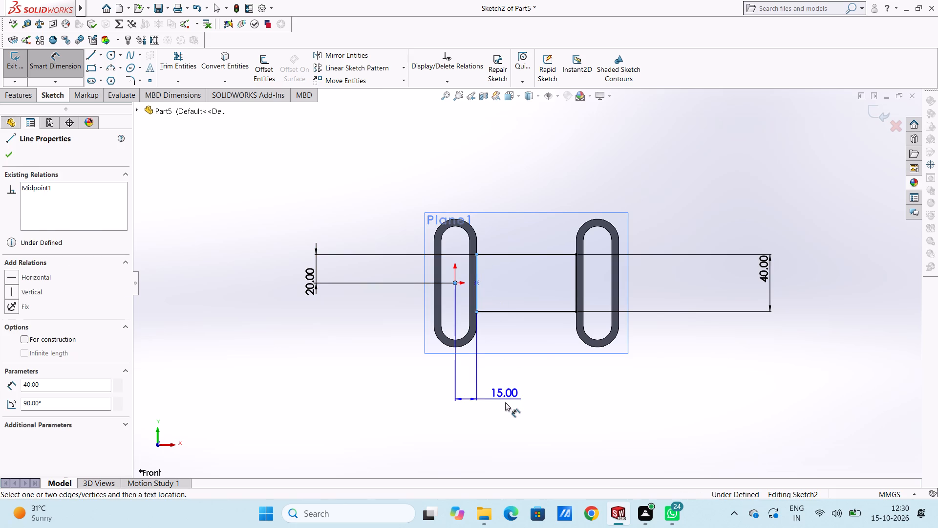
click(507, 412)
click(460, 393)
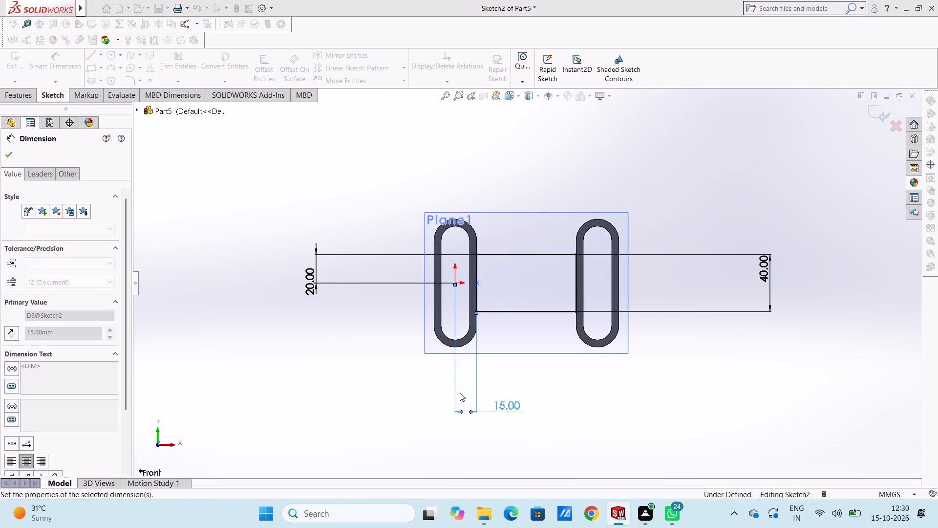
click(403, 394)
Sketch a horizontal straight slot level with the origin inside the rectangle, 40 mm between arc centres and 20 mm wide.
scroll(530, 246, down, 1)
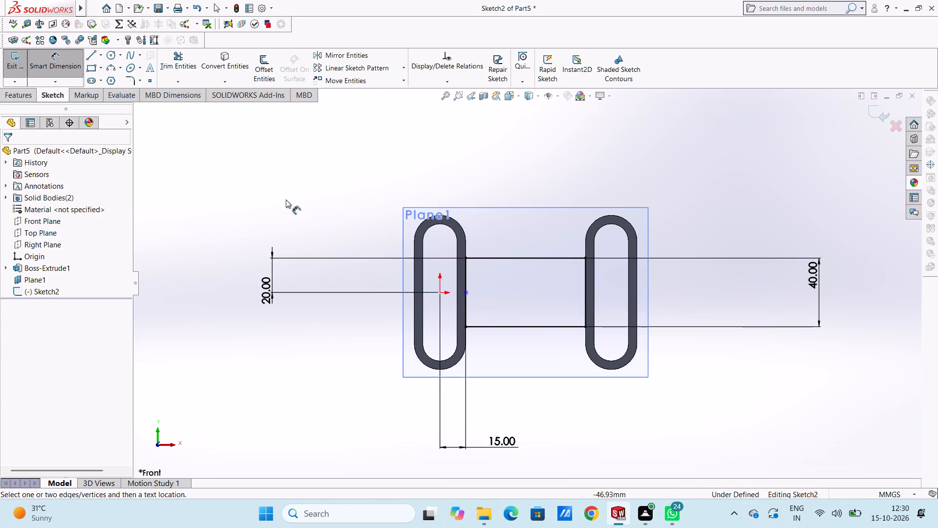
click(94, 86)
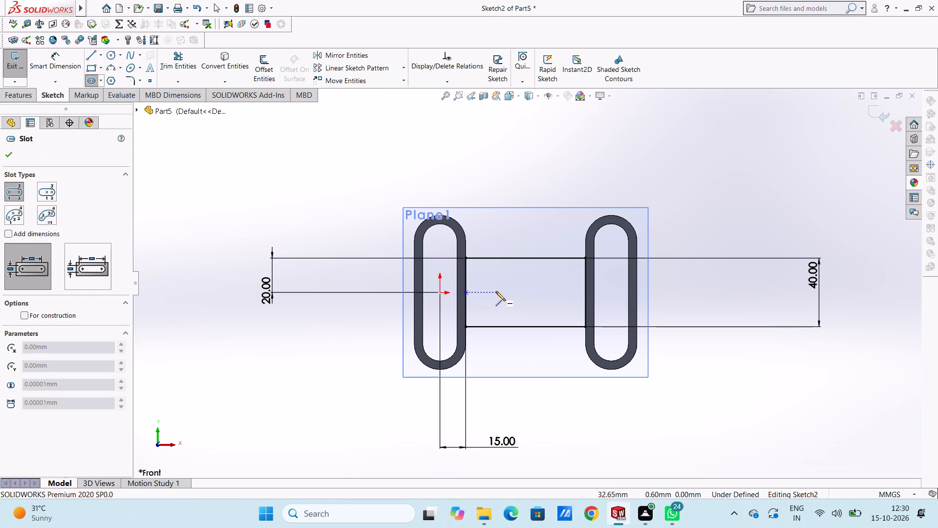
click(503, 292)
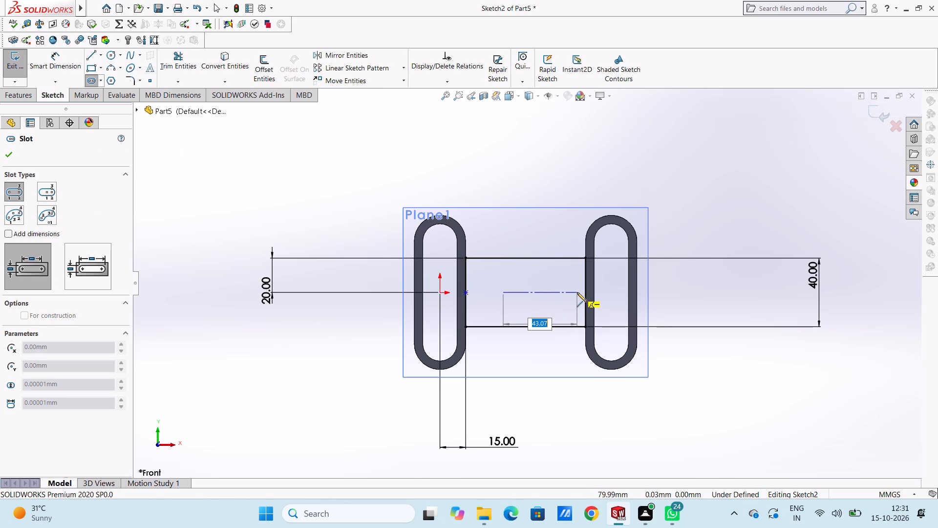
text(40)
key(Return)
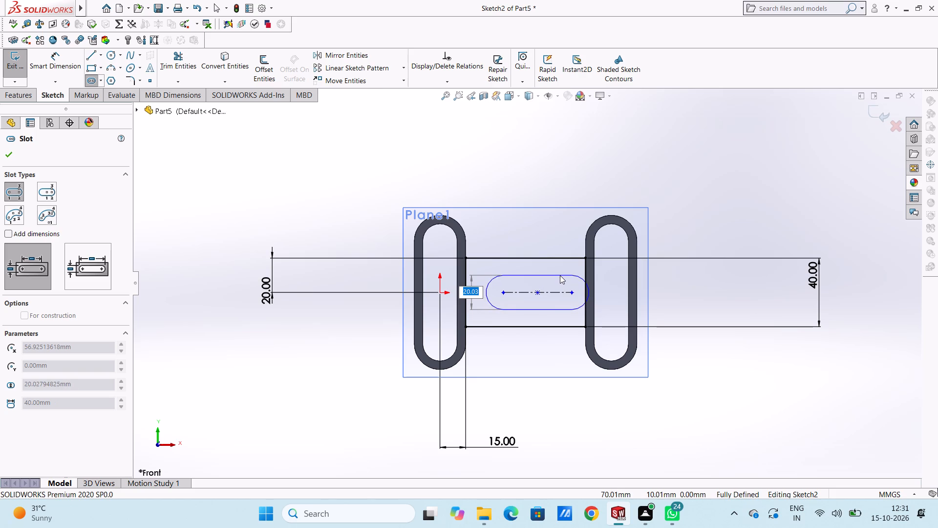
text(20)
key(Return)
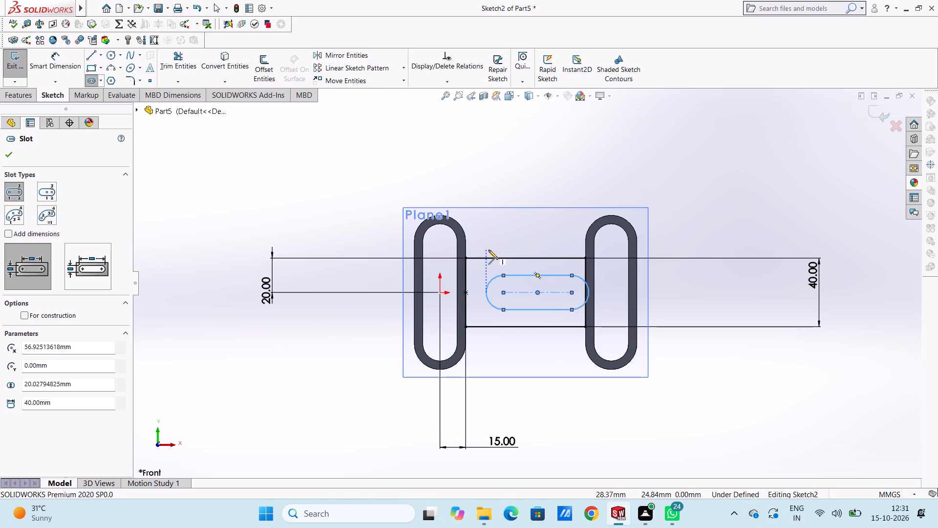
click(19, 158)
click(11, 156)
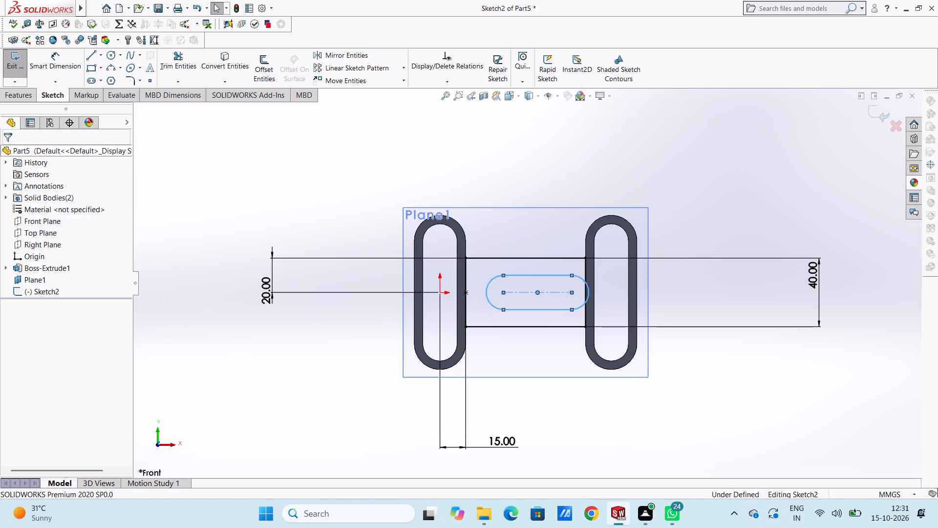
Dimension the new slot's width between its two straight edges as 20 mm.
click(63, 65)
click(550, 273)
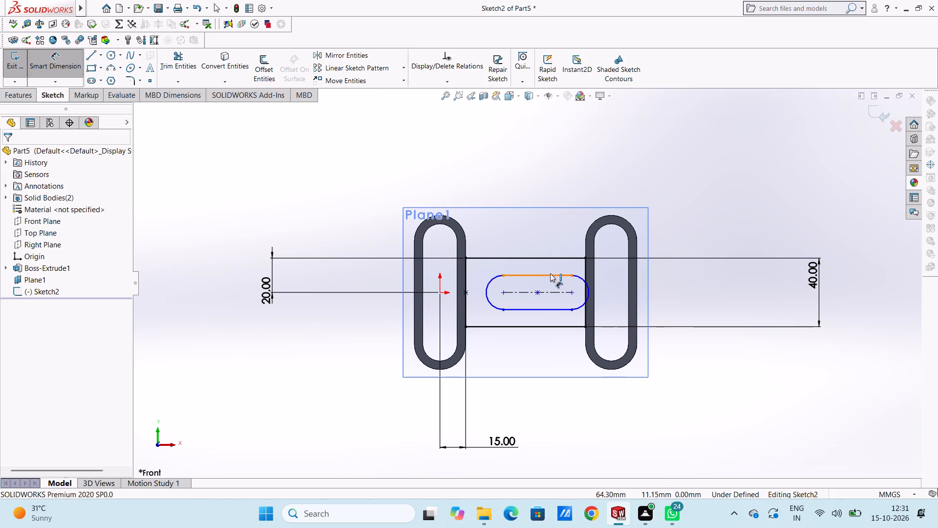
click(553, 309)
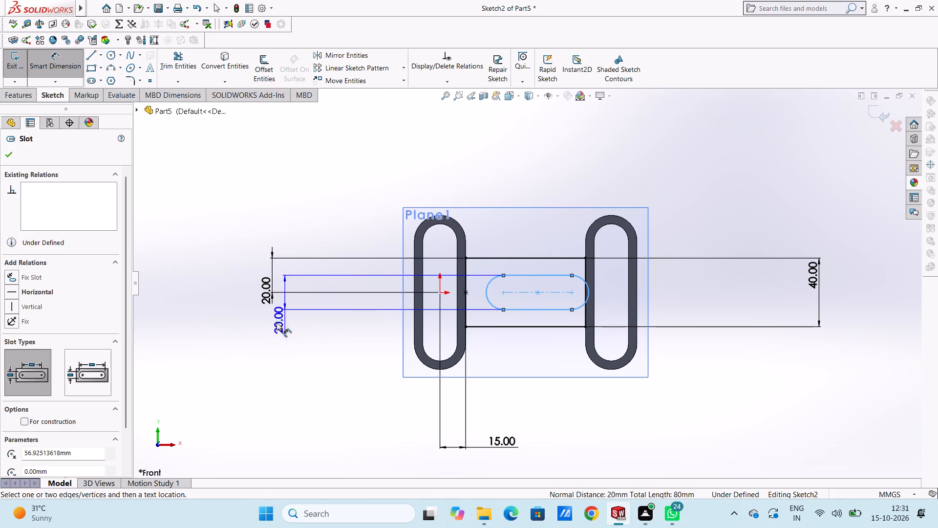
click(227, 328)
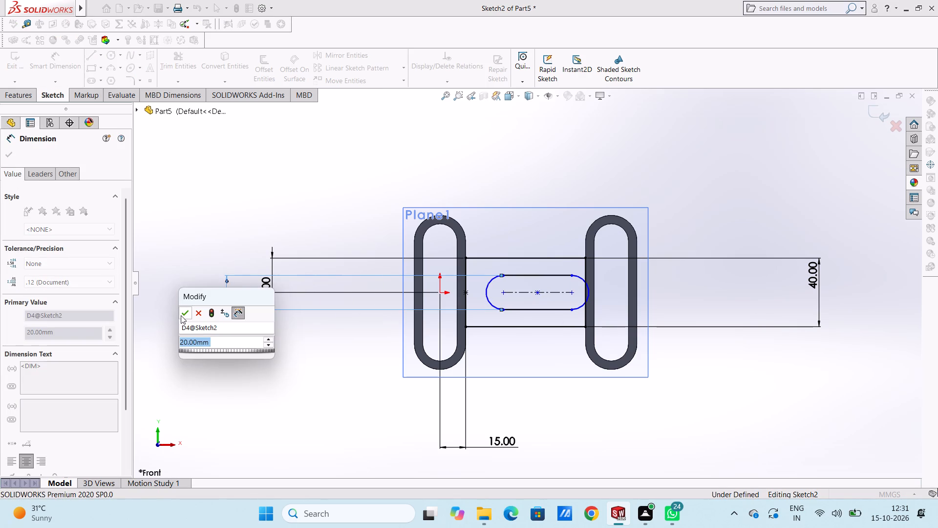
click(181, 315)
click(190, 252)
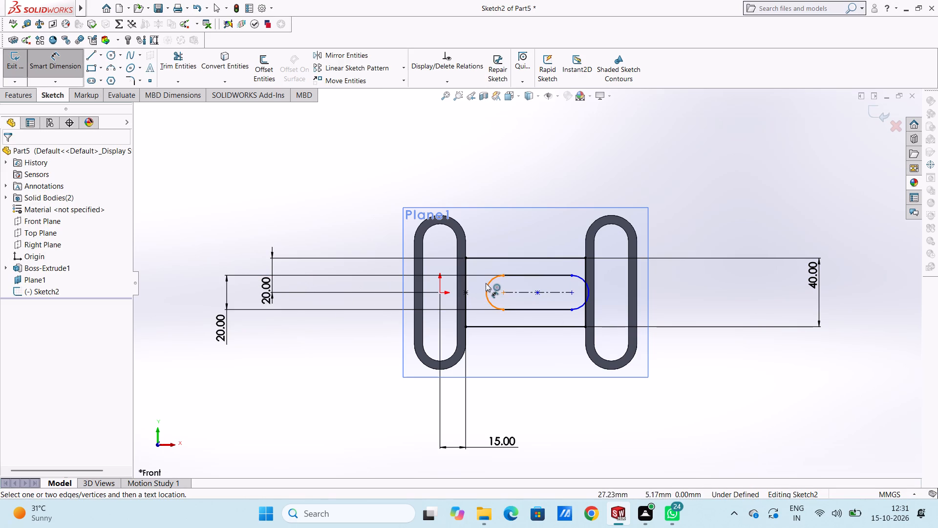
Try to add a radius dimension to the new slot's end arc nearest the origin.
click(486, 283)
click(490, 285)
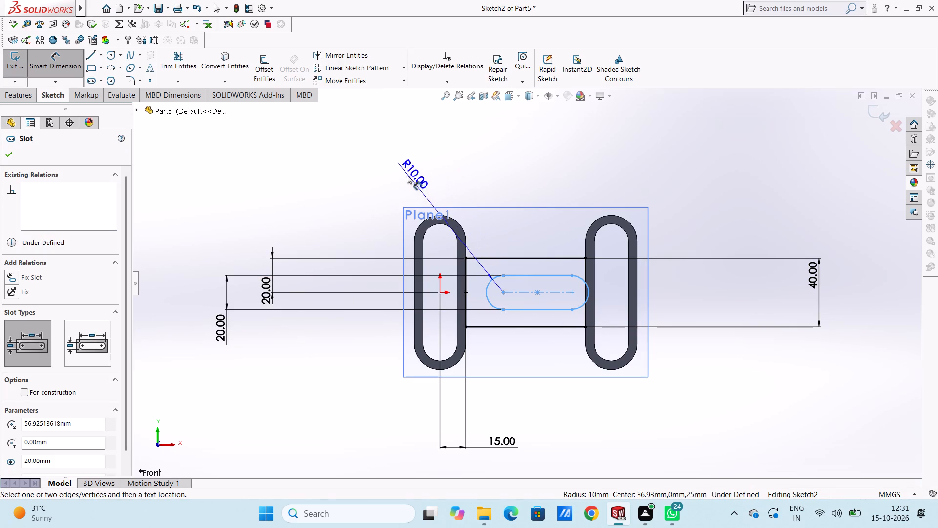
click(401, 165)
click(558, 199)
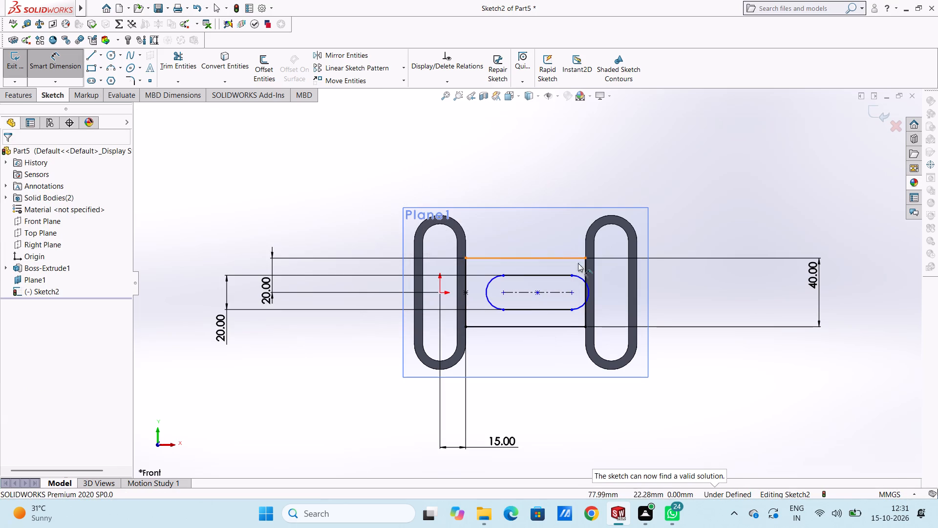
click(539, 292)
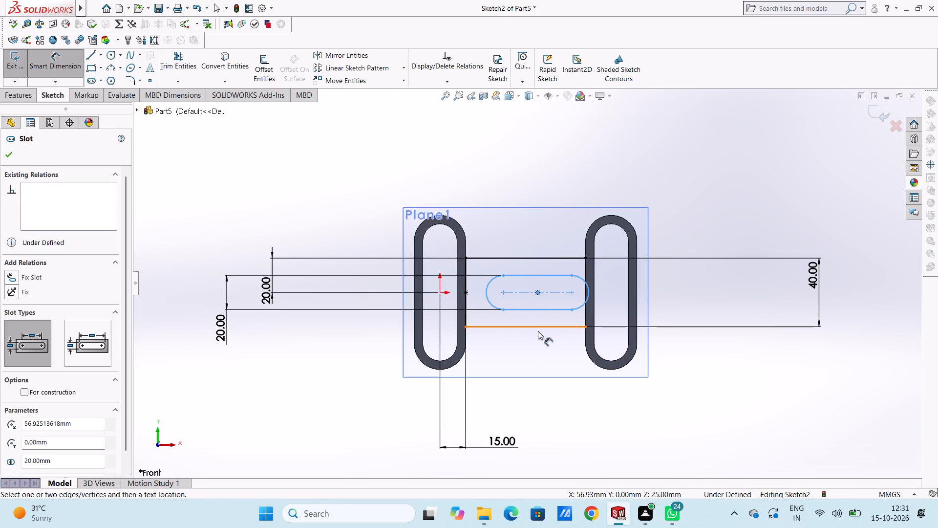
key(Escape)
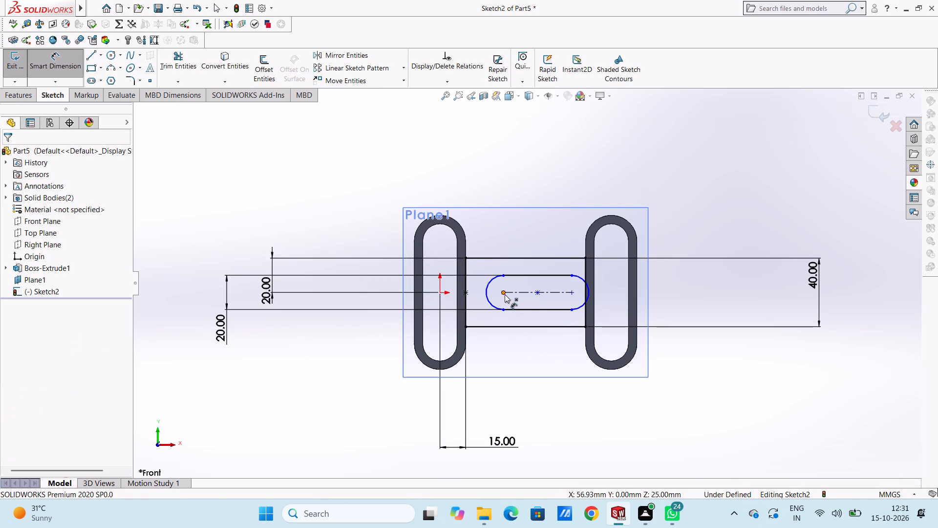
Dimension the distance between the new slot's two arc centres as 40 mm.
click(505, 293)
click(573, 290)
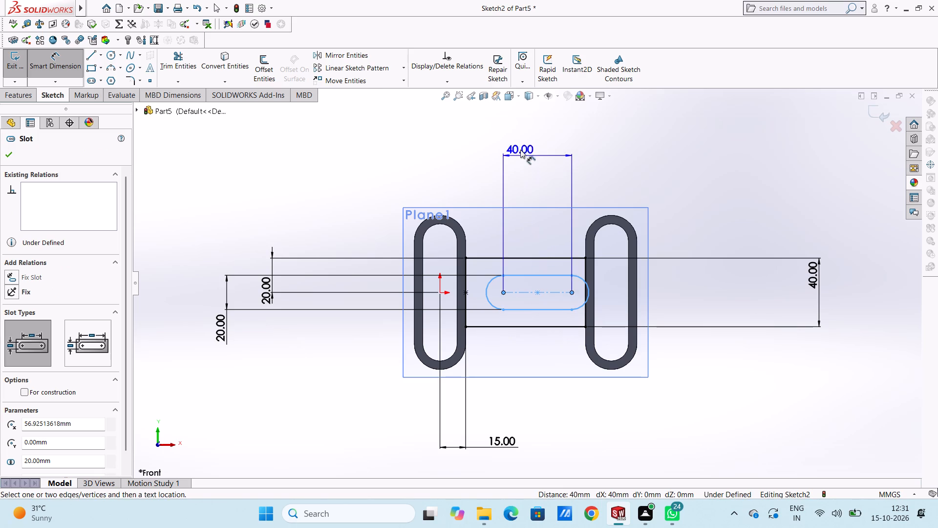
click(525, 137)
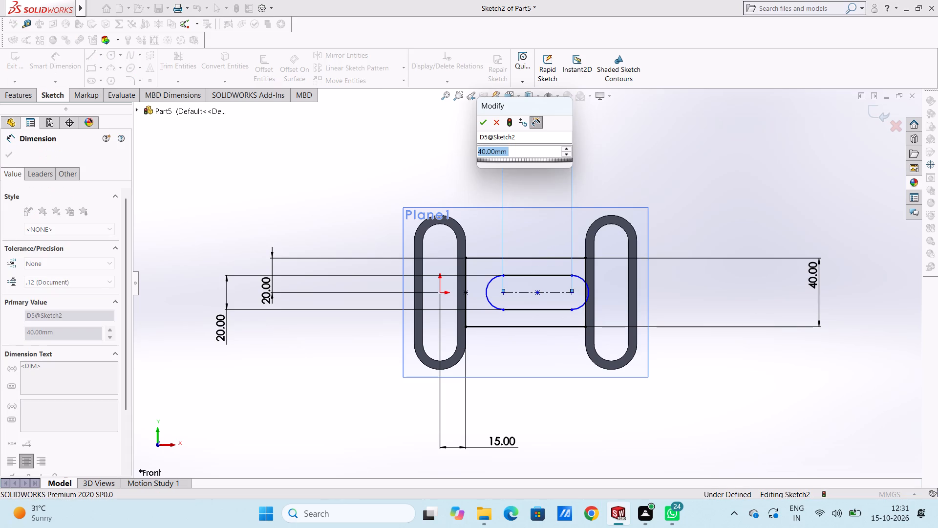
click(485, 118)
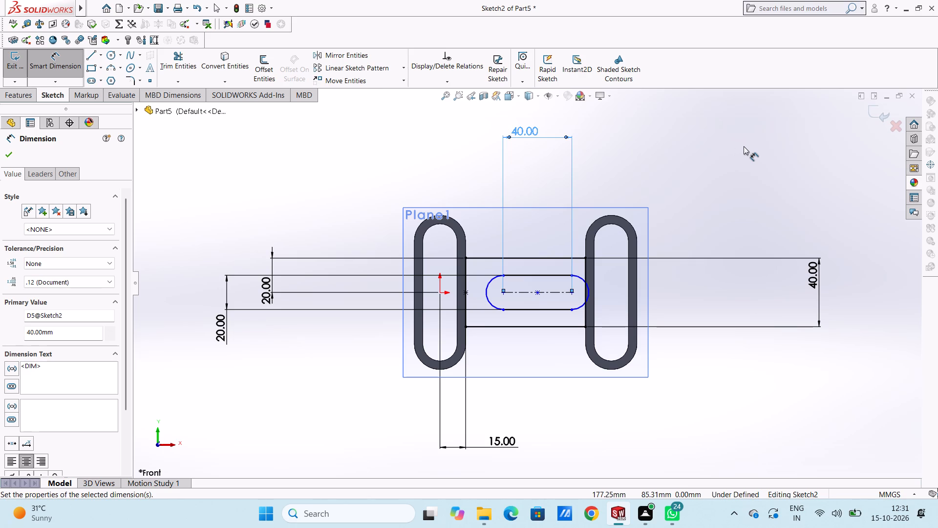
click(748, 177)
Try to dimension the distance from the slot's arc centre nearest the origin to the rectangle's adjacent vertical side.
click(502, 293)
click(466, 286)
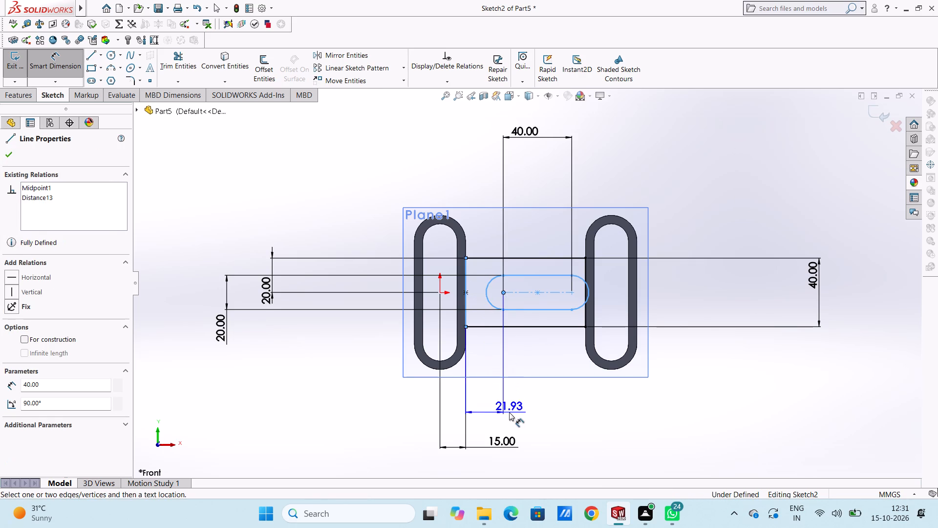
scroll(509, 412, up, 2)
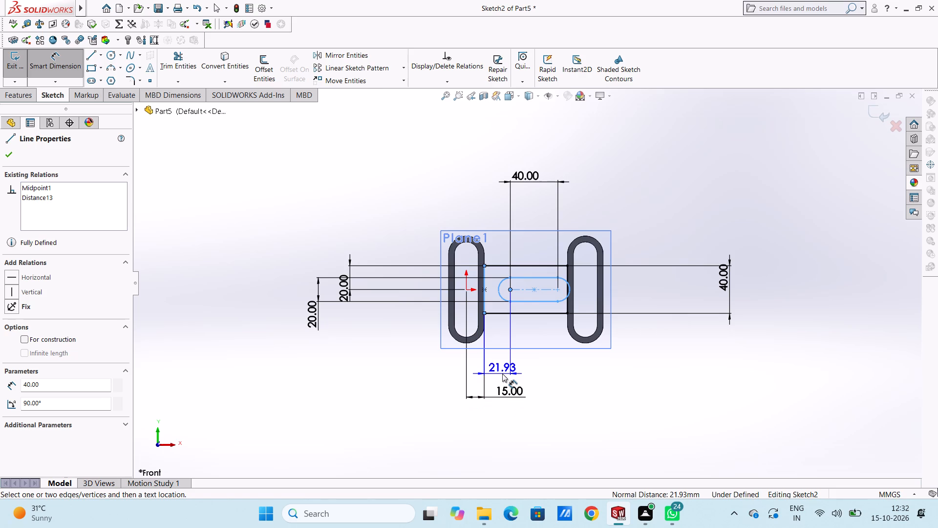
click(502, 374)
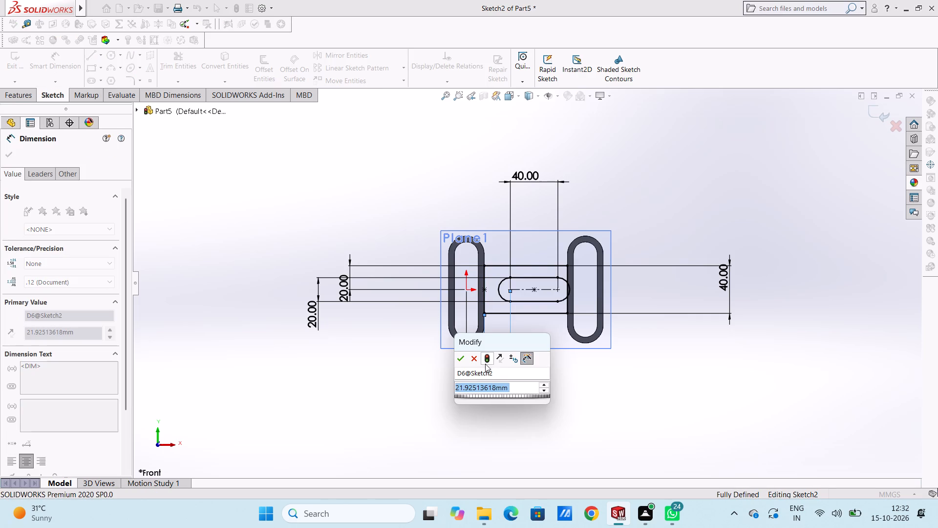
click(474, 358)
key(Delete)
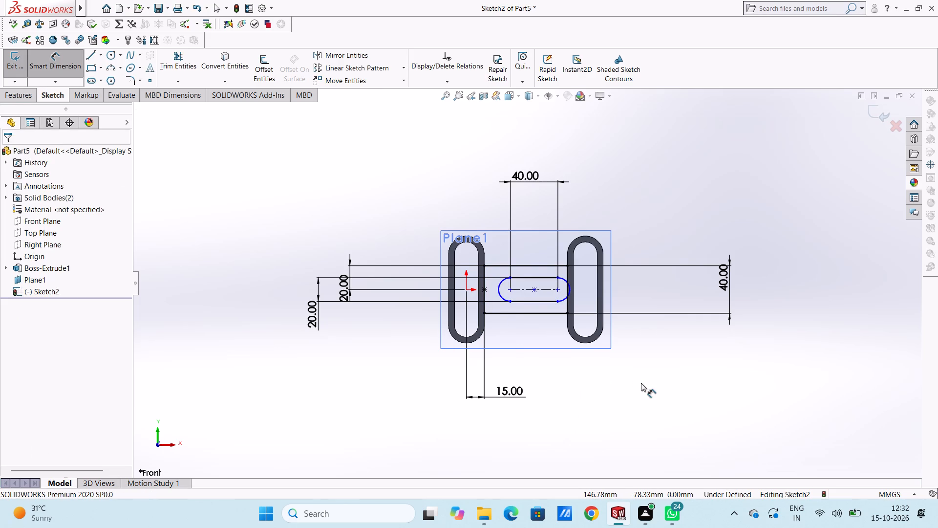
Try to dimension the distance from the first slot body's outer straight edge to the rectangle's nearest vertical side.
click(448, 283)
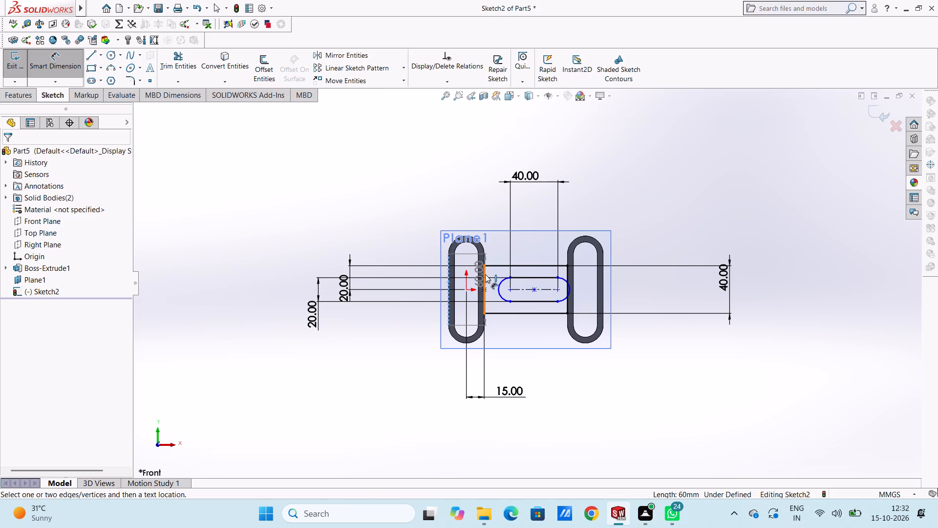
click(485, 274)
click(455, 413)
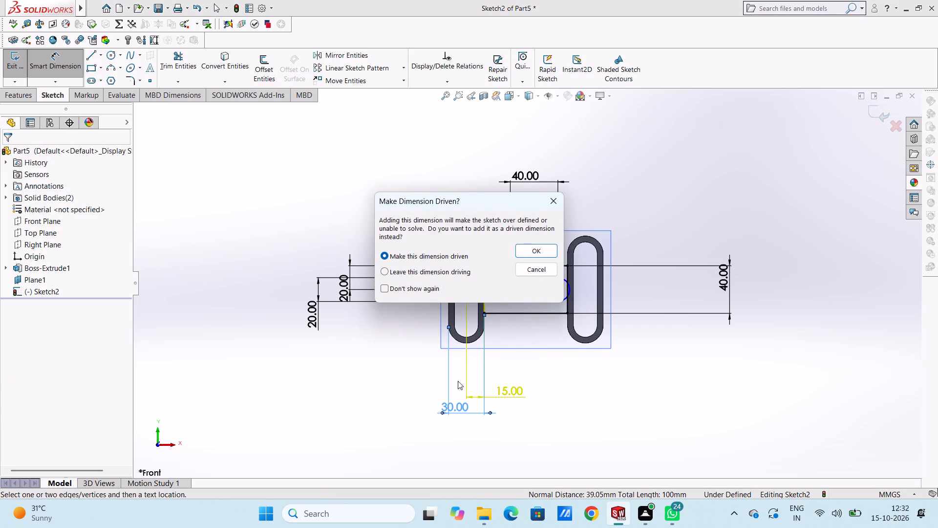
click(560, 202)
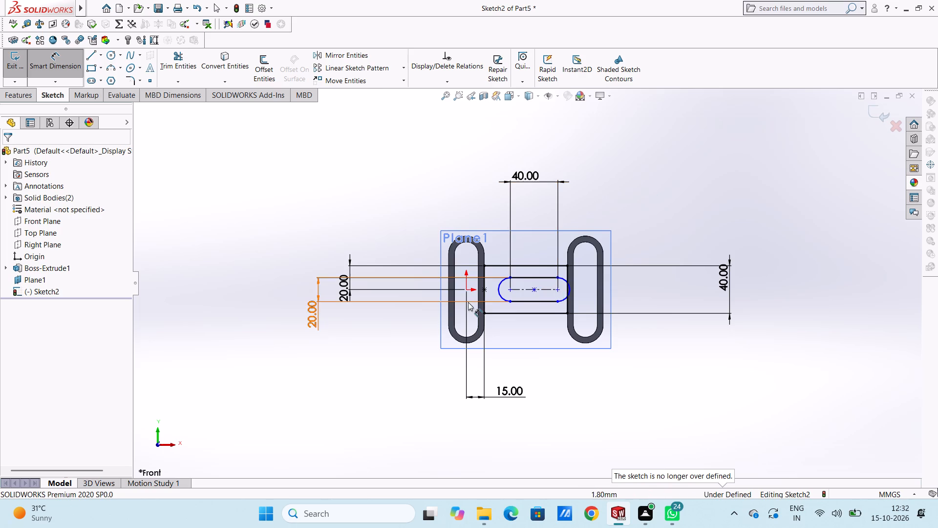
Dimension the distance from the rectangle's vertical side nearest the origin to the slot's adjacent arc centre as 15 mm.
click(483, 287)
click(510, 288)
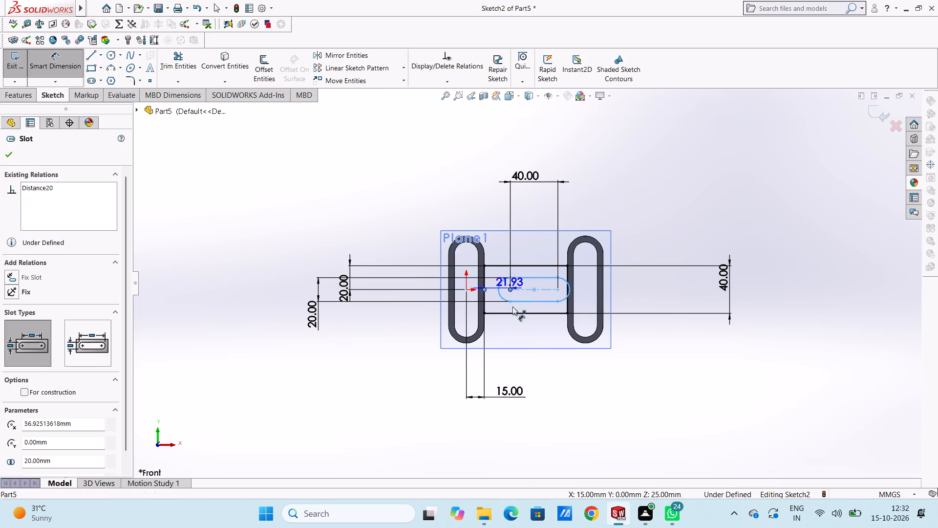
click(542, 435)
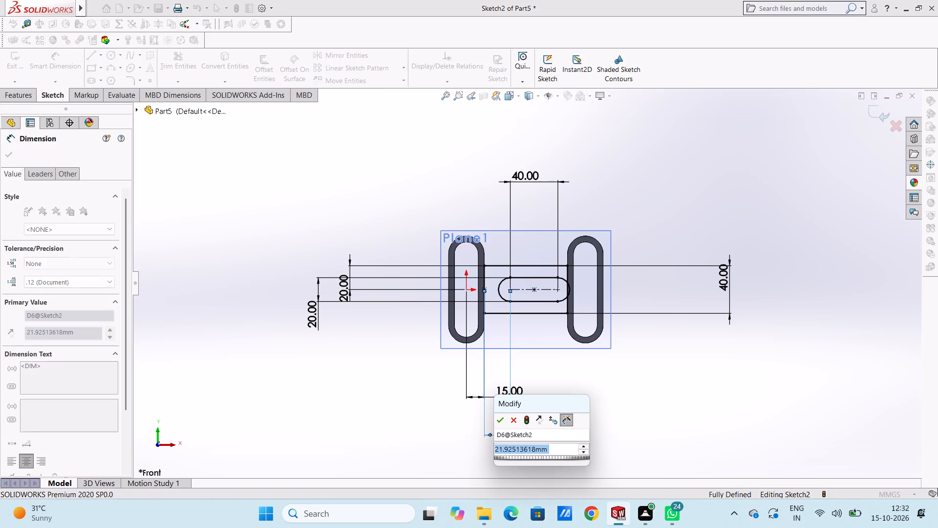
text(15)
key(Return)
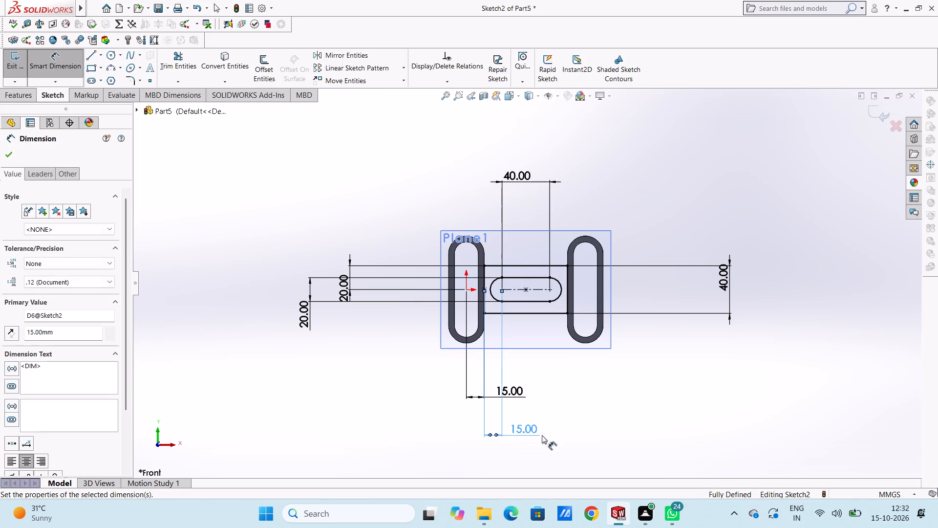
click(669, 392)
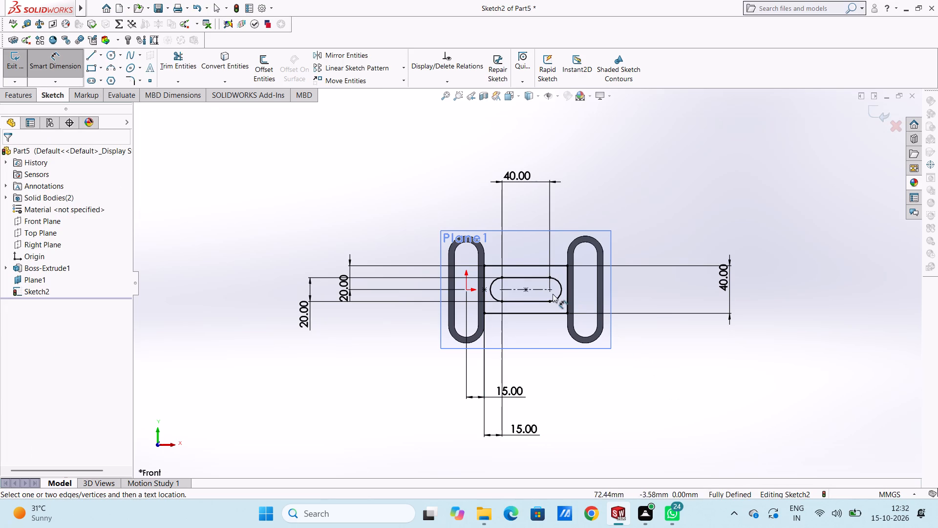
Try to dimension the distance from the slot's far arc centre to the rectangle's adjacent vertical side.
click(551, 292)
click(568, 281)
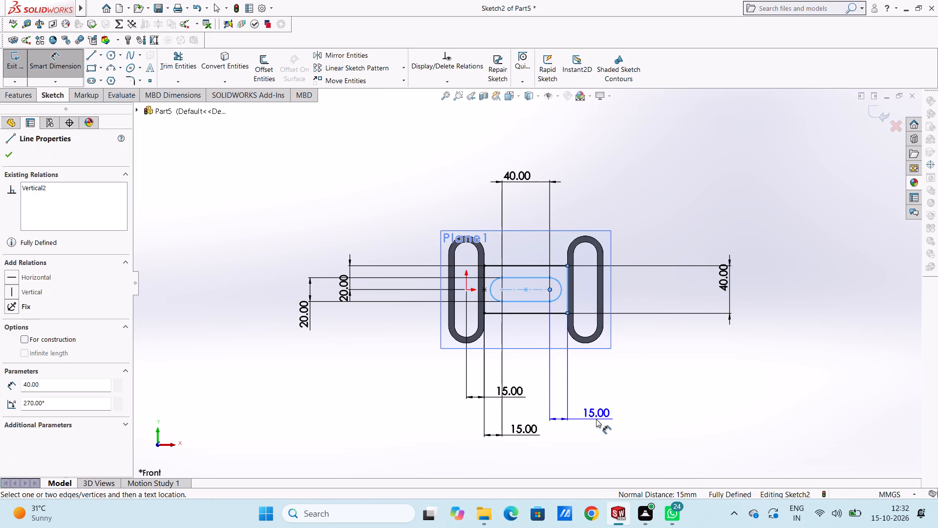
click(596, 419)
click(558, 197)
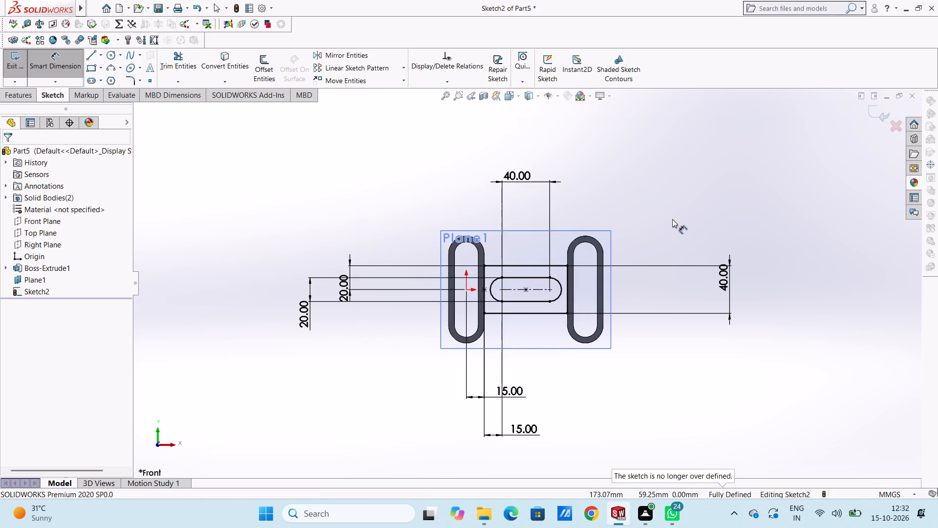
Extrude the region between the rectangle and the inner slot as a 40 mm Mid Plane boss merged with the slot bodies.
middle_drag(672, 219, 651, 250)
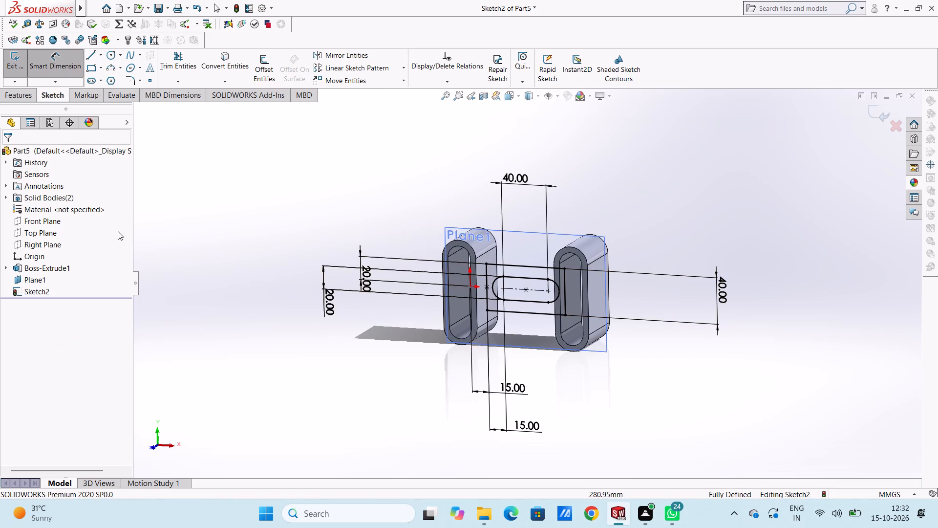
click(64, 65)
click(24, 96)
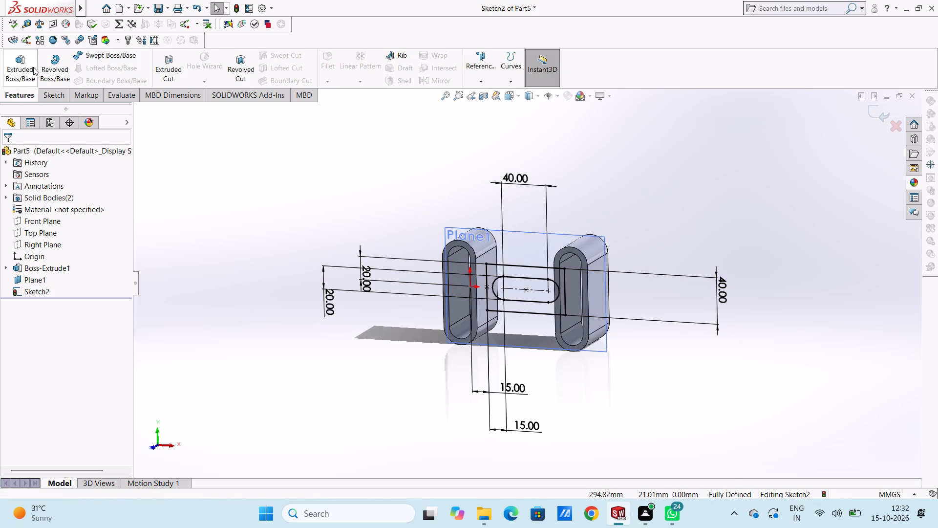
click(33, 67)
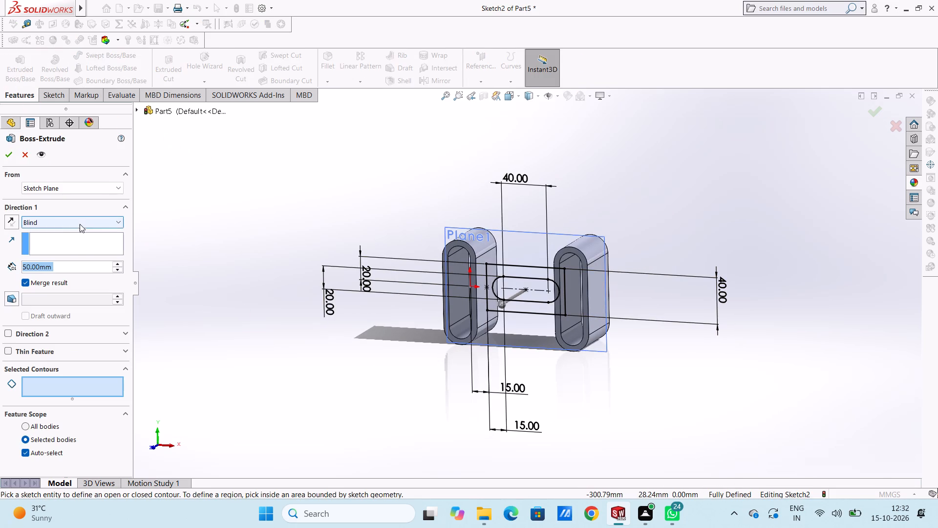
click(80, 223)
click(82, 283)
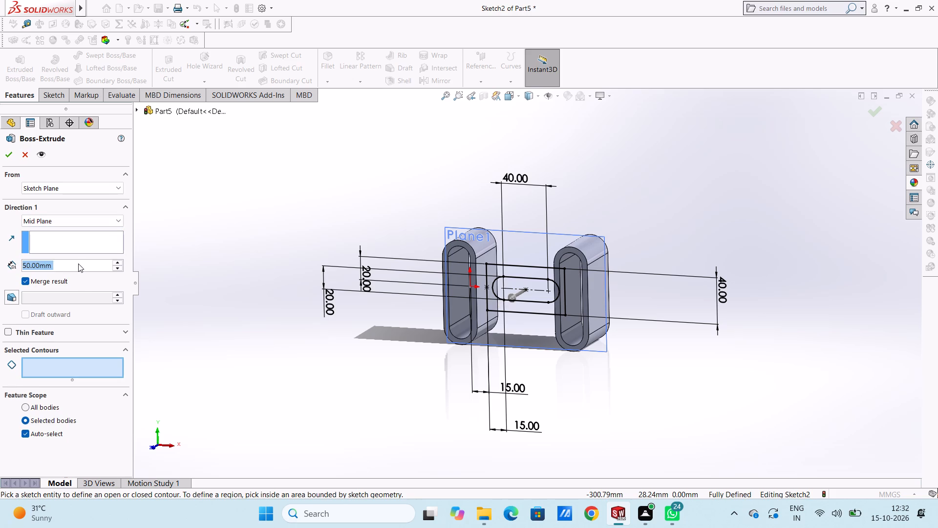
text(40)
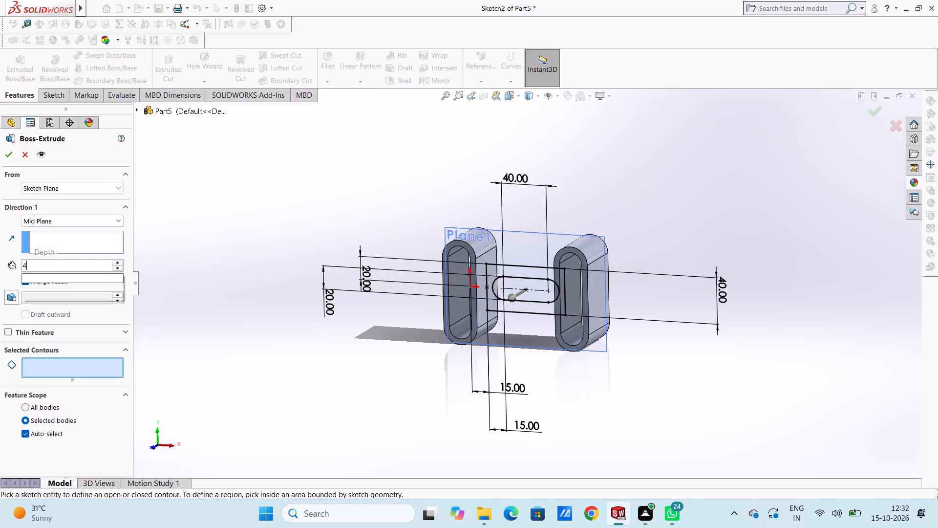
key(Return)
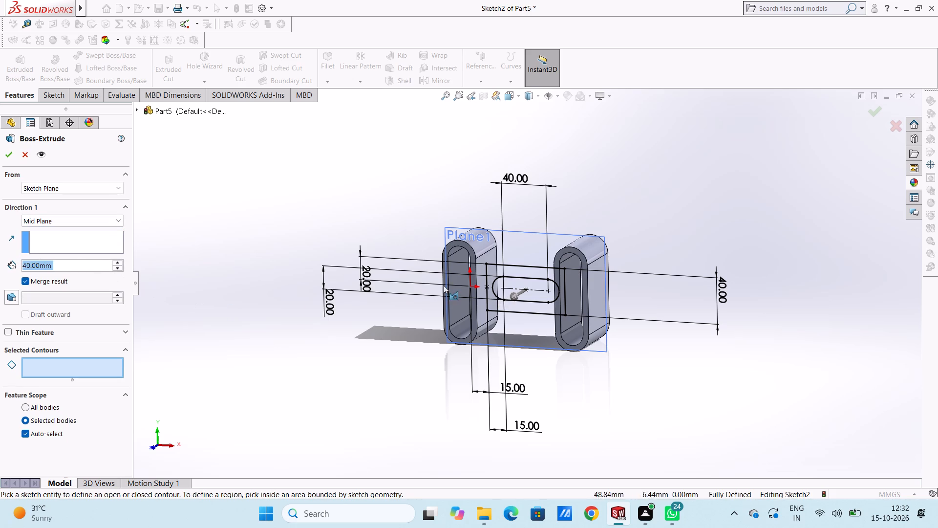
click(533, 282)
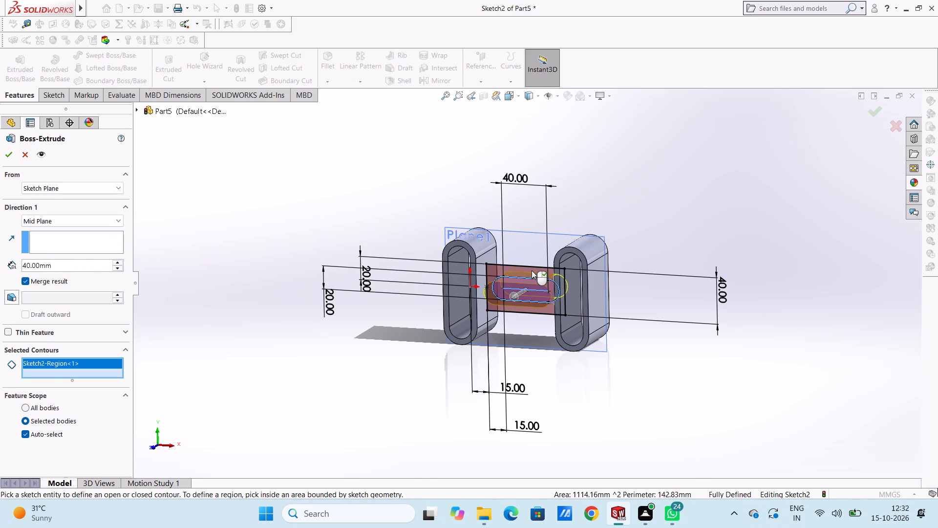
click(532, 270)
click(535, 282)
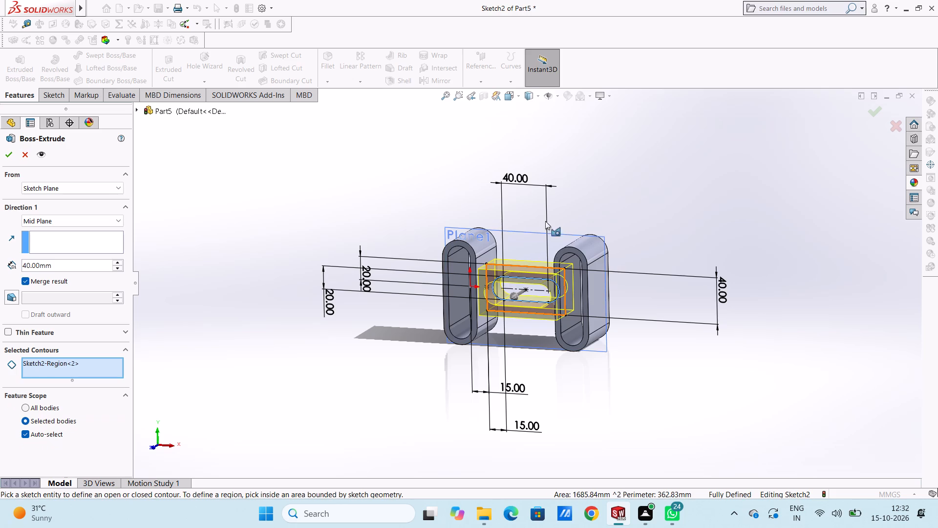
middle_drag(583, 205, 602, 389)
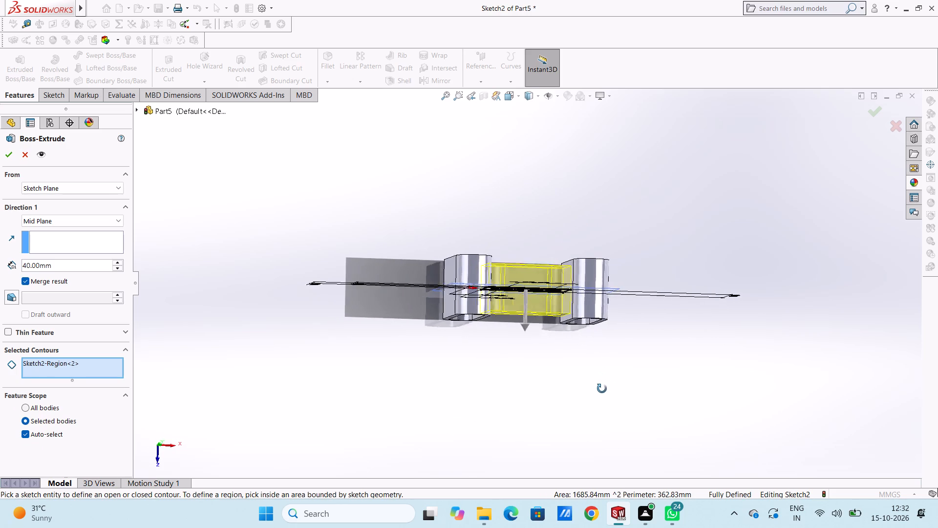
middle_drag(602, 389, 596, 381)
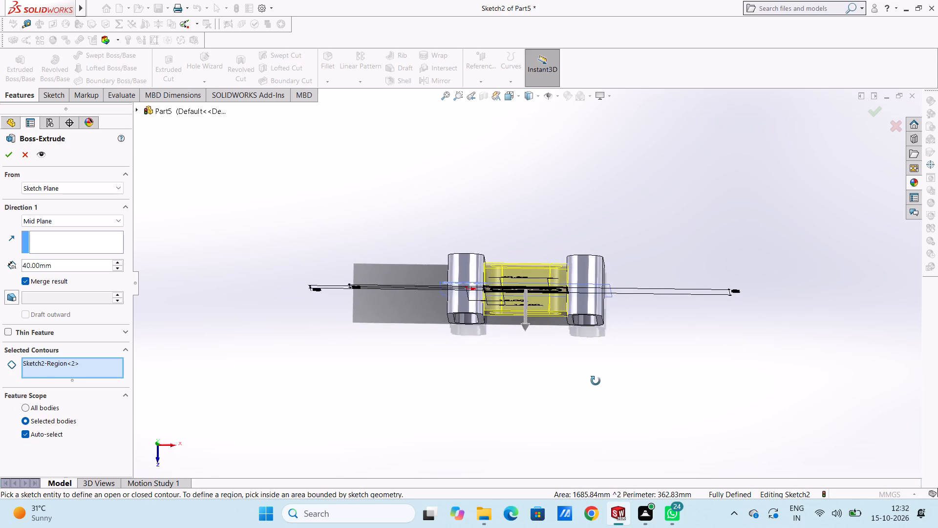
middle_drag(596, 381, 600, 302)
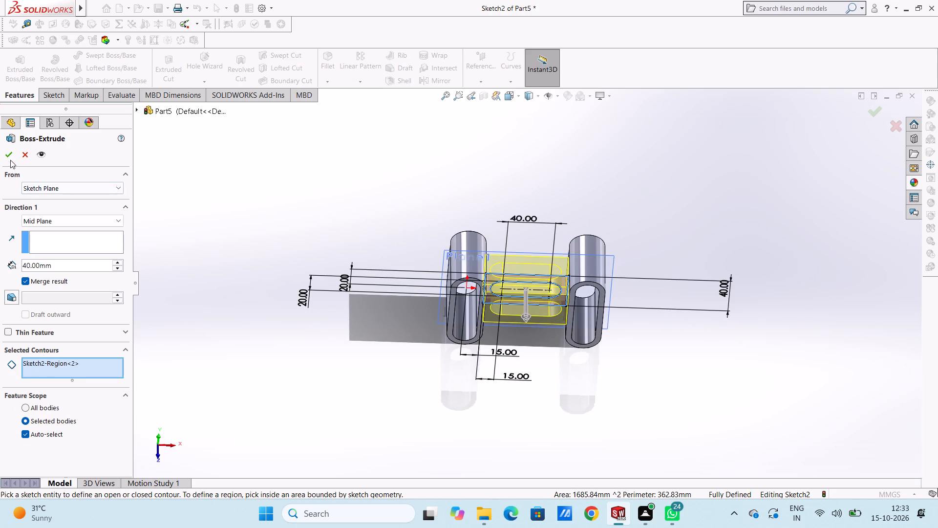
click(10, 158)
click(250, 267)
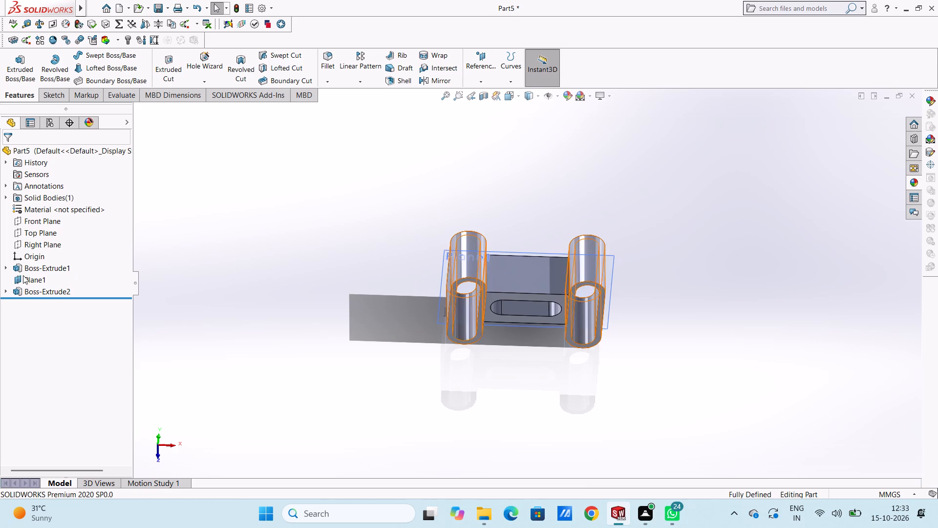
Hide Plane1.
click(33, 280)
click(63, 267)
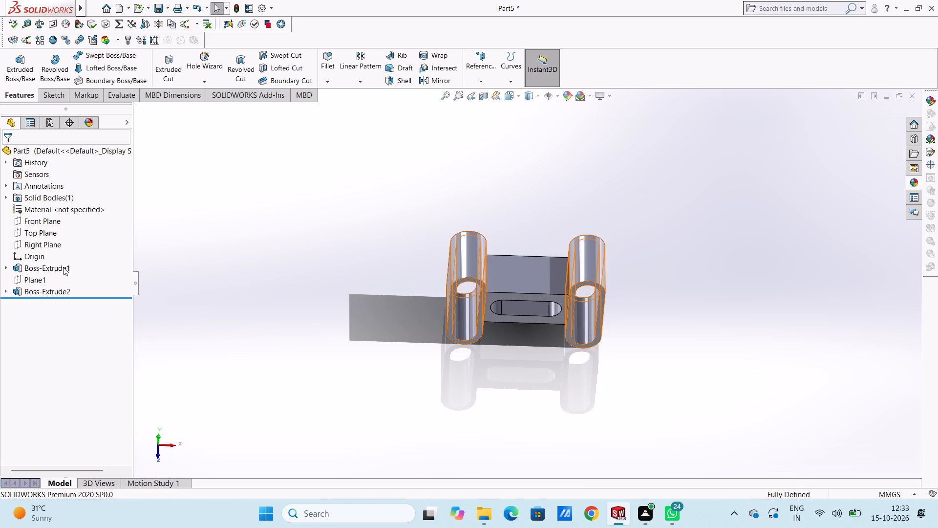
click(205, 278)
Examine the web, its slot opening and both hollow slot bodies from several angles and from the front.
middle_drag(277, 249, 282, 309)
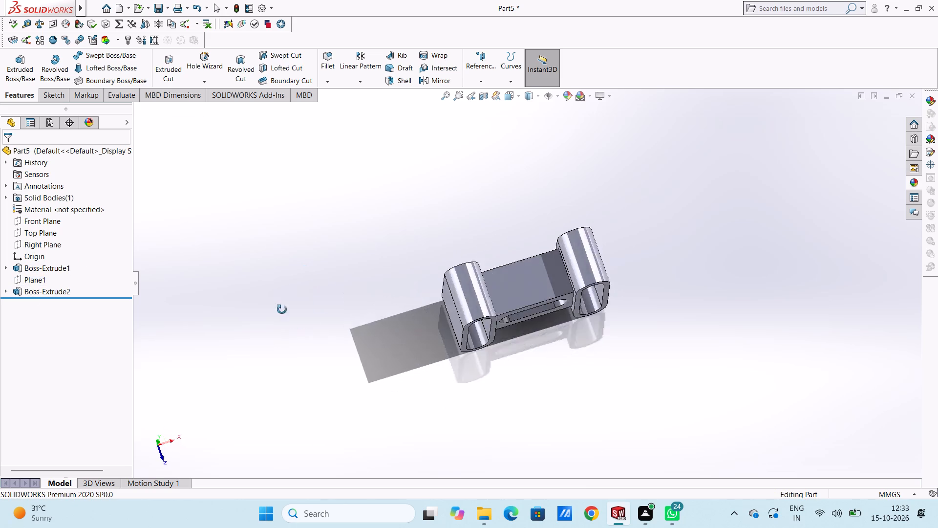
middle_drag(282, 309, 282, 237)
middle_drag(309, 321, 268, 333)
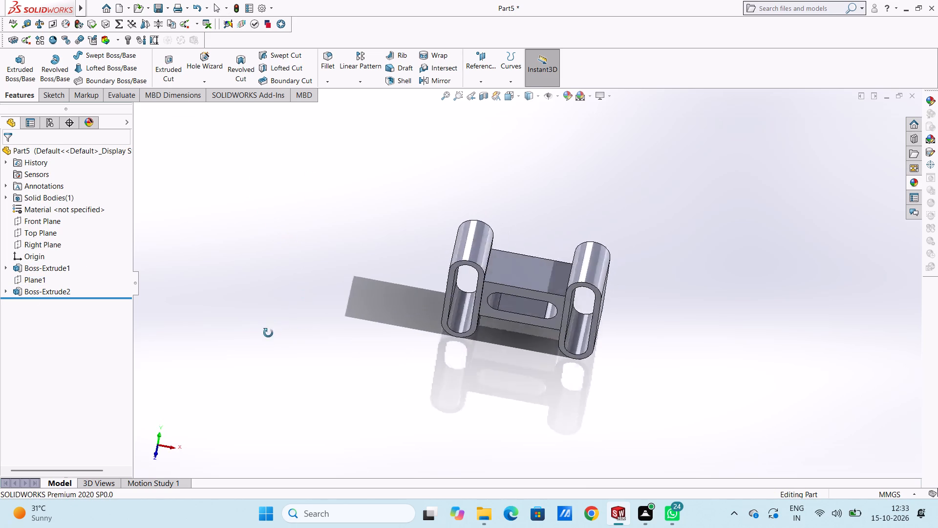
middle_drag(268, 333, 264, 287)
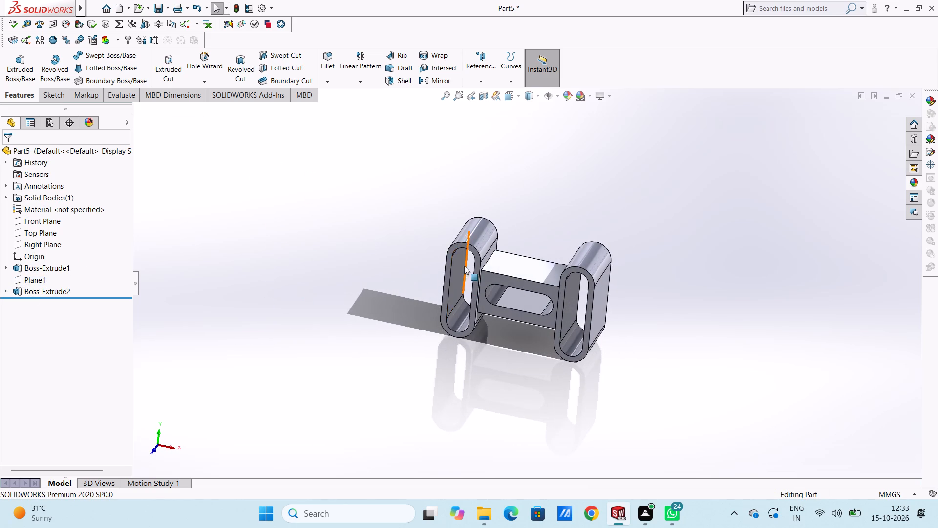
scroll(527, 272, down, 9)
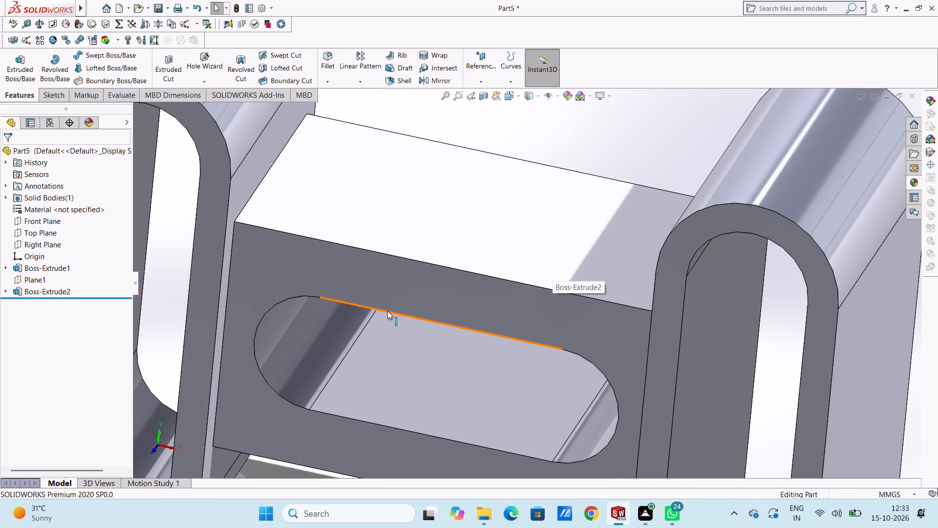
scroll(387, 311, up, 5)
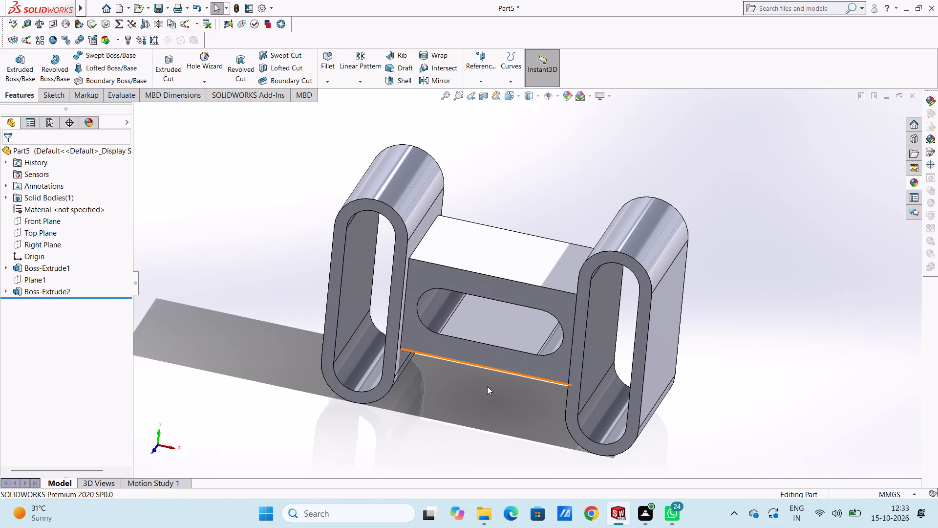
scroll(487, 387, up, 2)
middle_drag(487, 387, 553, 326)
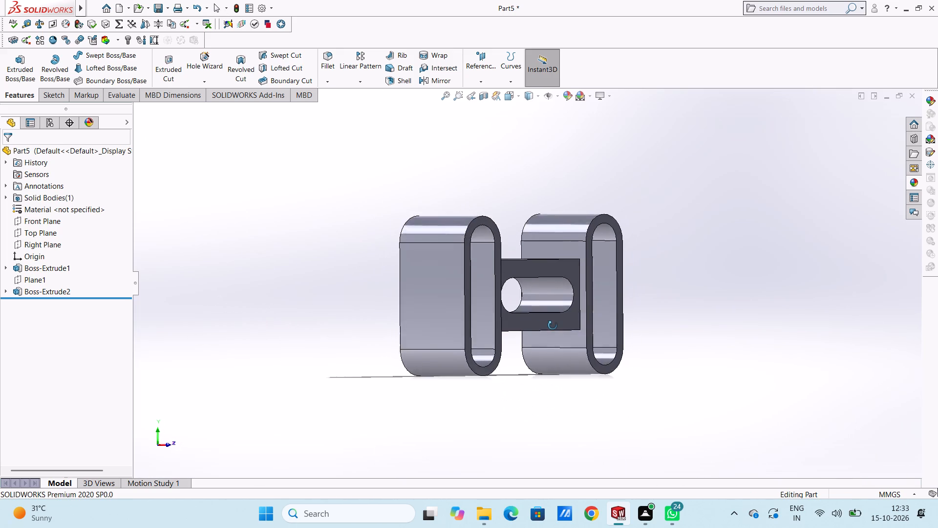
middle_drag(553, 326, 436, 320)
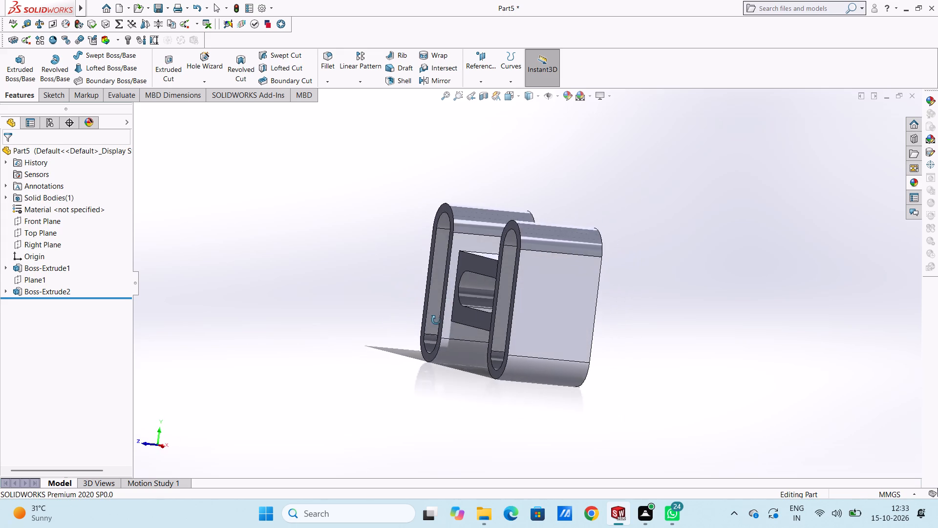
middle_drag(436, 320, 493, 368)
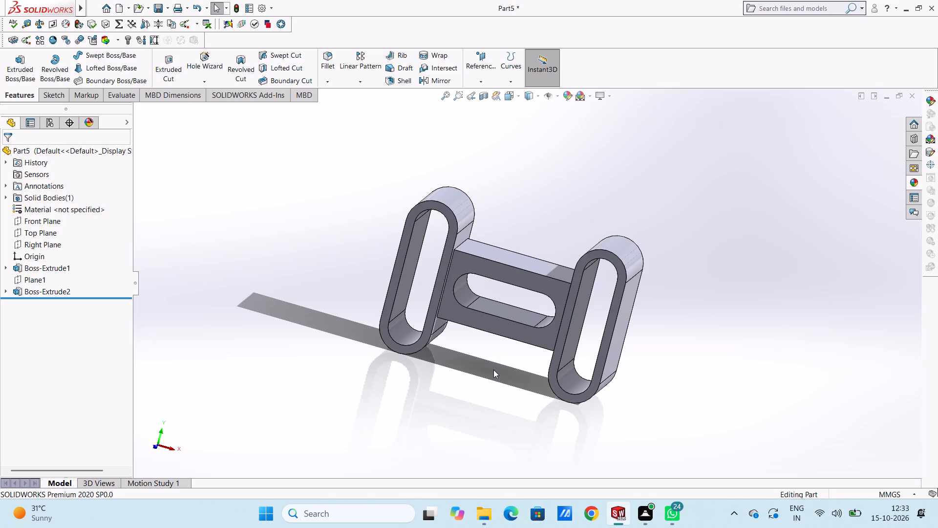
key(ctrl+1)
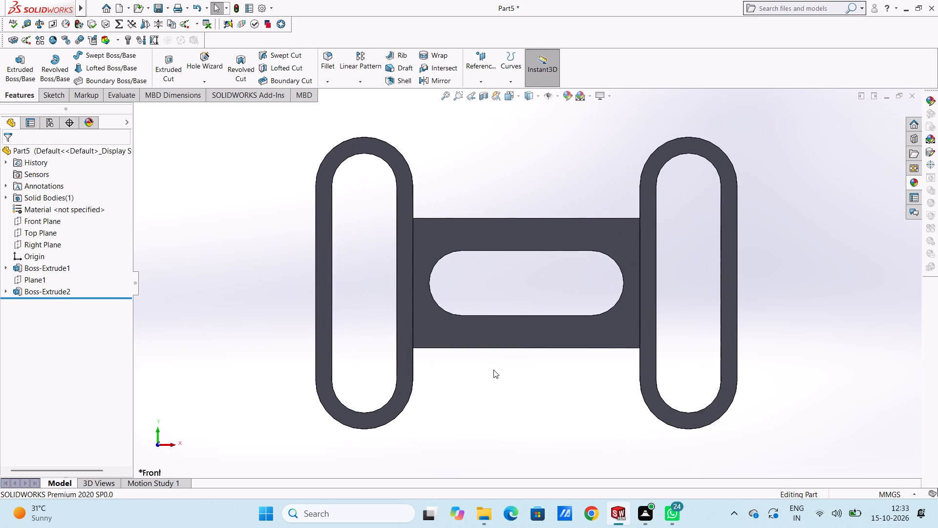
Sketch a circle of about 11.5 mm radius centred on the outer flat face of the slot body at the origin, 25 mm from the origin.
key(ctrl+3)
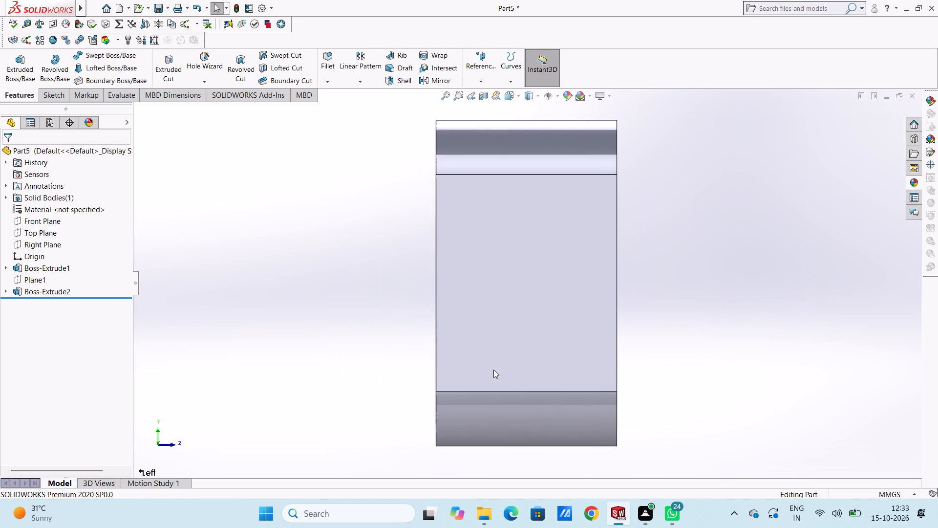
scroll(493, 370, up, 5)
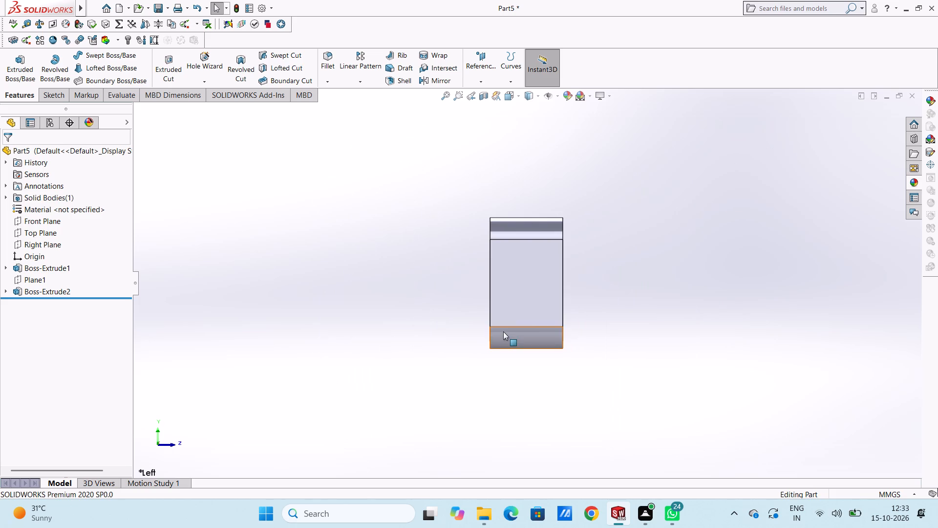
click(518, 261)
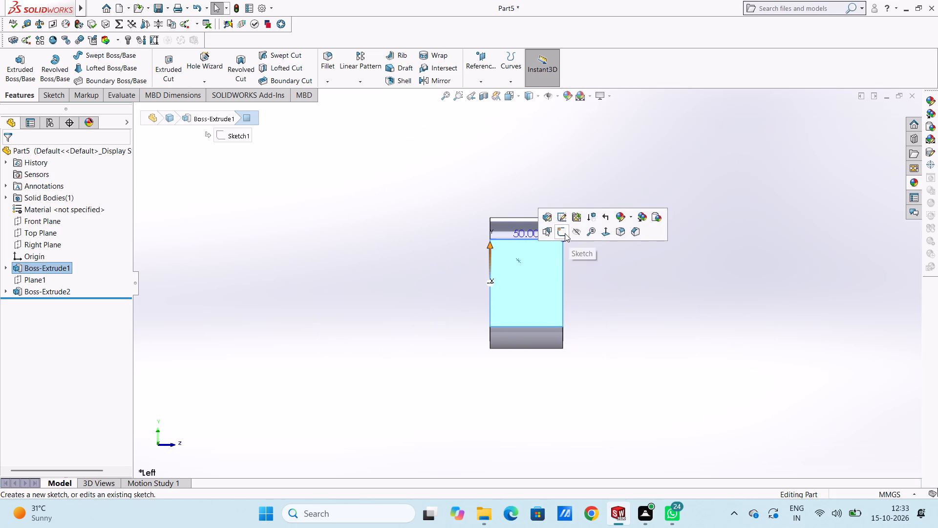
click(565, 234)
click(327, 223)
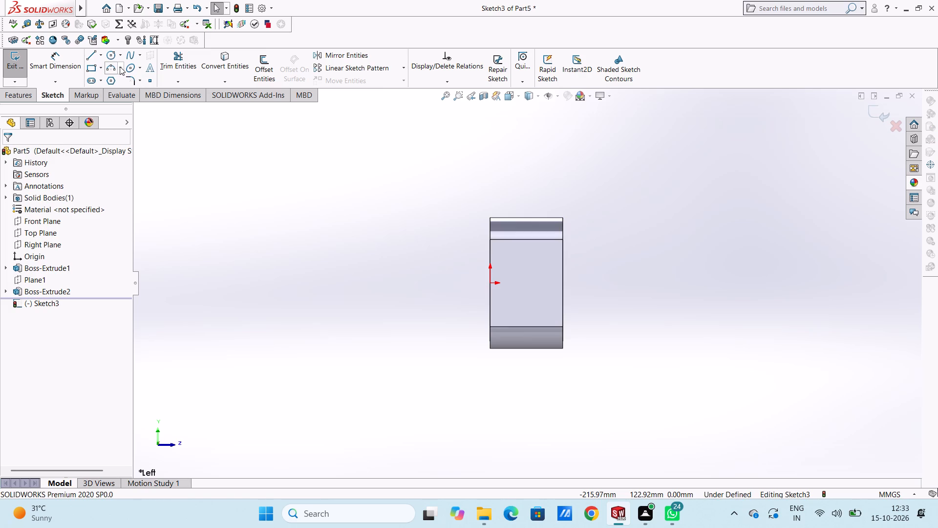
click(114, 55)
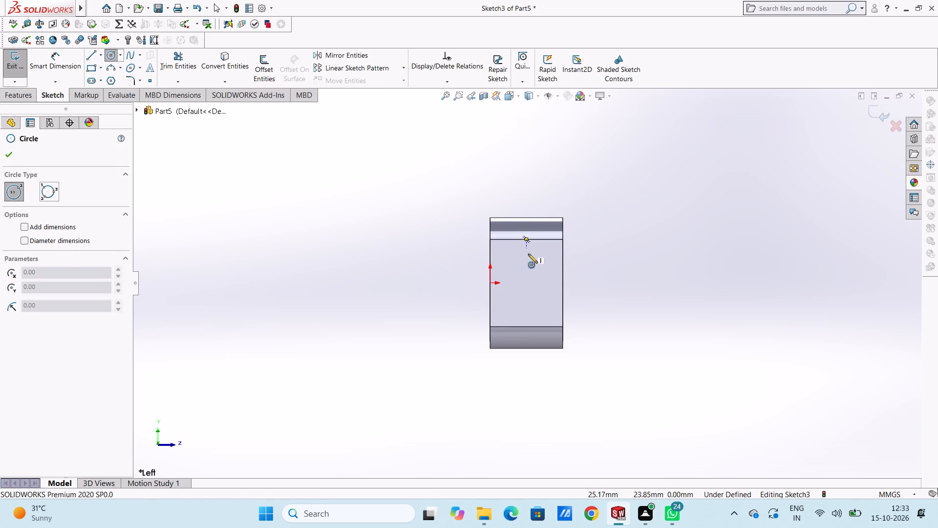
click(529, 284)
click(538, 295)
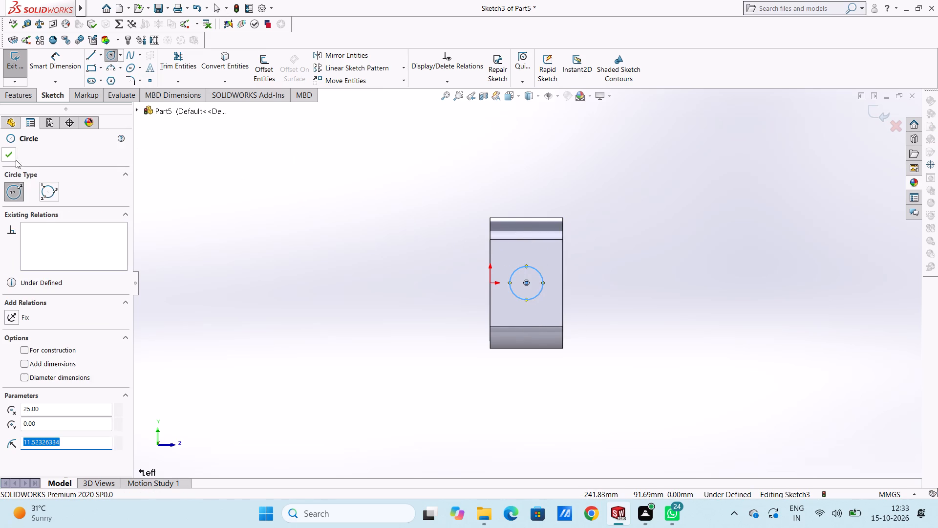
Set the diameter of the circle on the slot body's outer flat face to 15 mm.
click(14, 151)
click(64, 65)
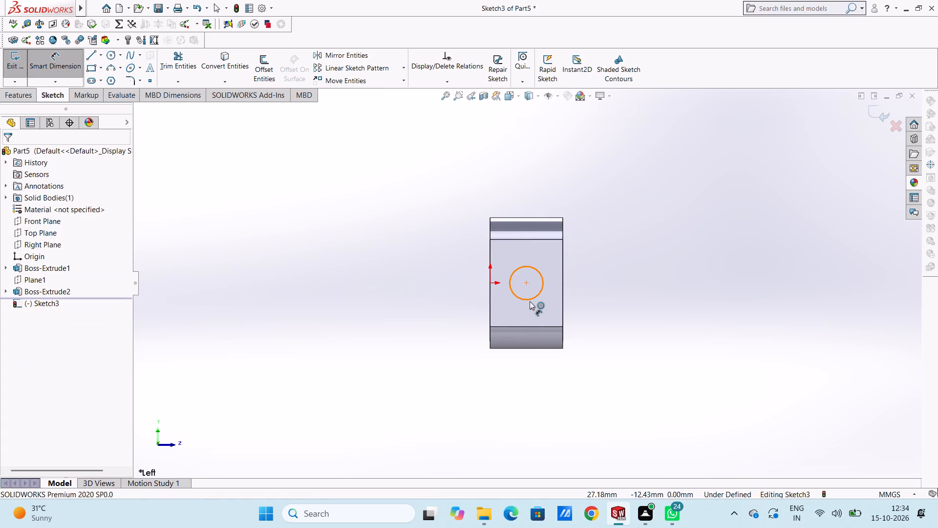
click(529, 300)
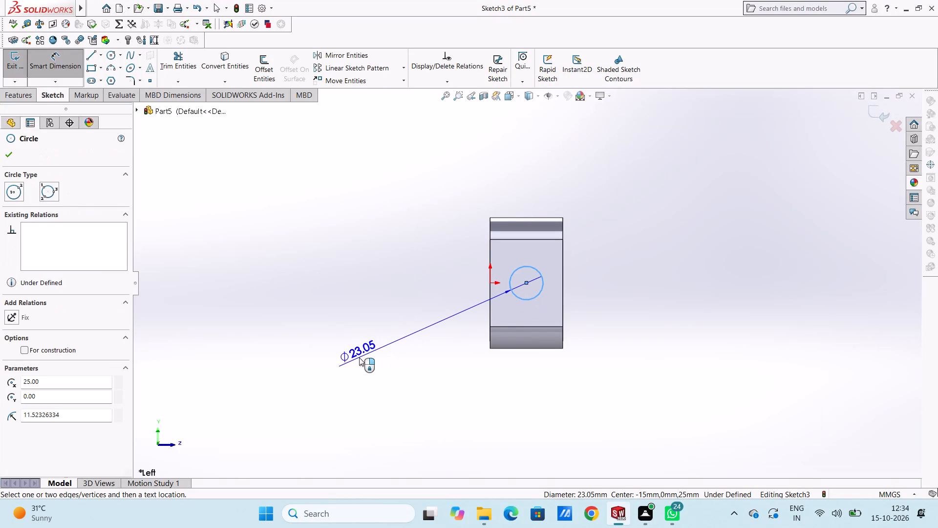
click(359, 357)
text(15)
key(Return)
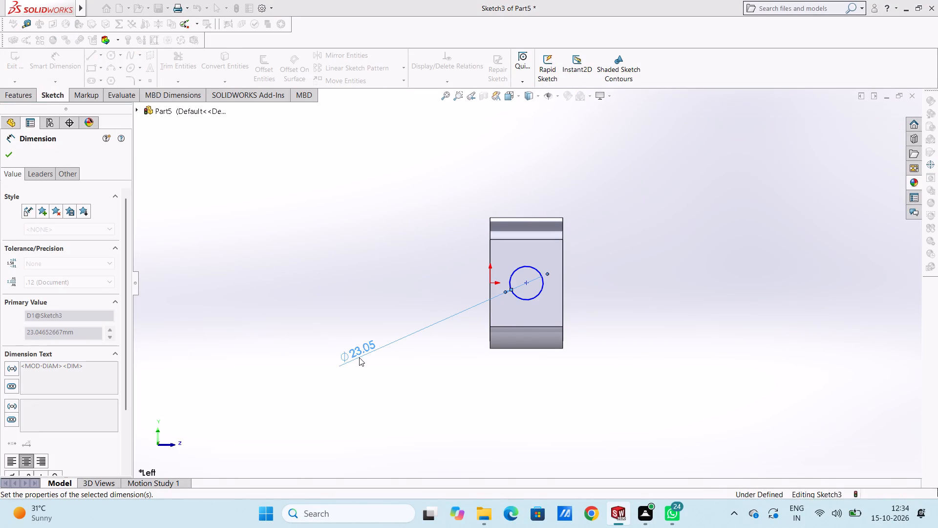
click(350, 287)
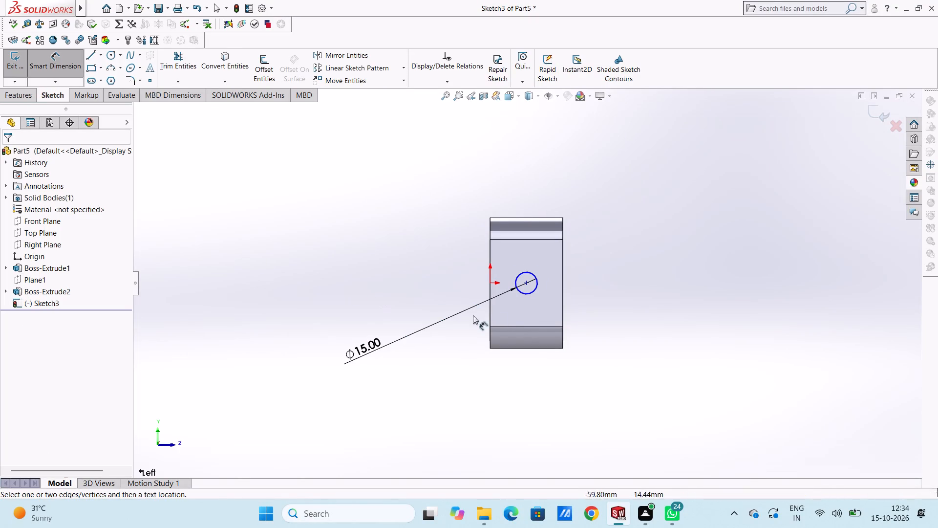
Dimension the circle's centre from the slot body's bottom edge and from the flat face's vertical edge farther from the origin.
click(526, 284)
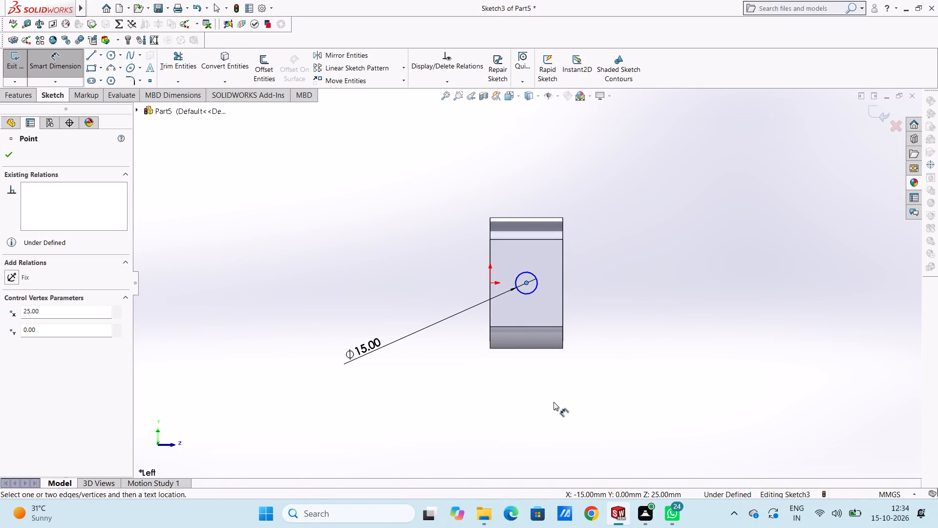
click(546, 350)
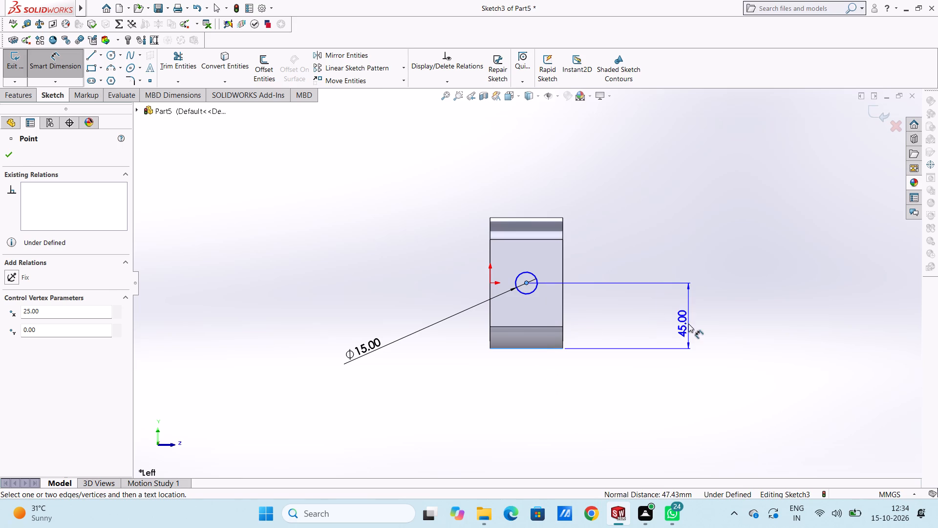
click(688, 323)
click(645, 306)
click(634, 314)
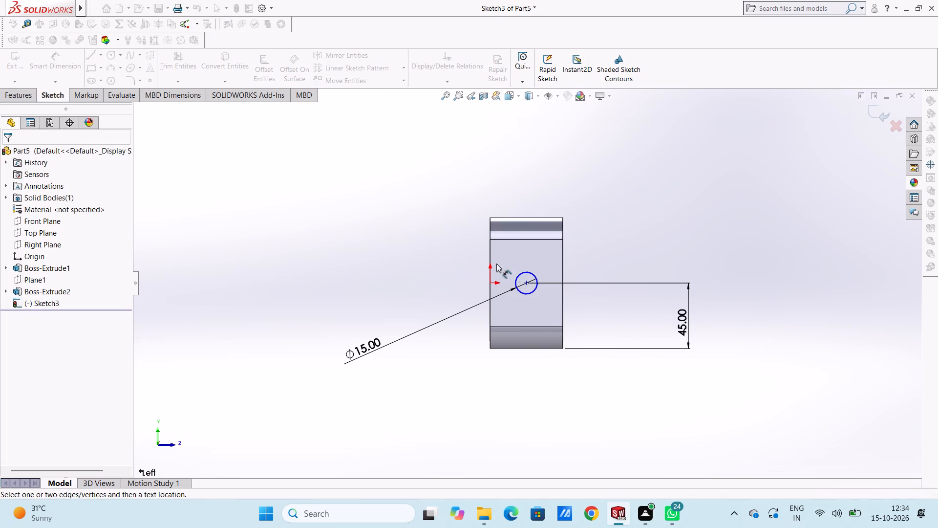
click(527, 284)
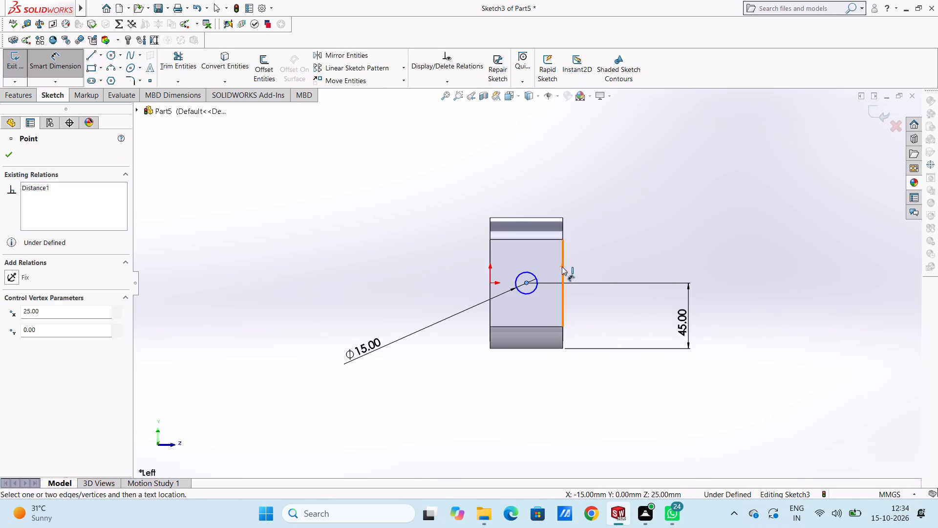
click(562, 266)
click(682, 147)
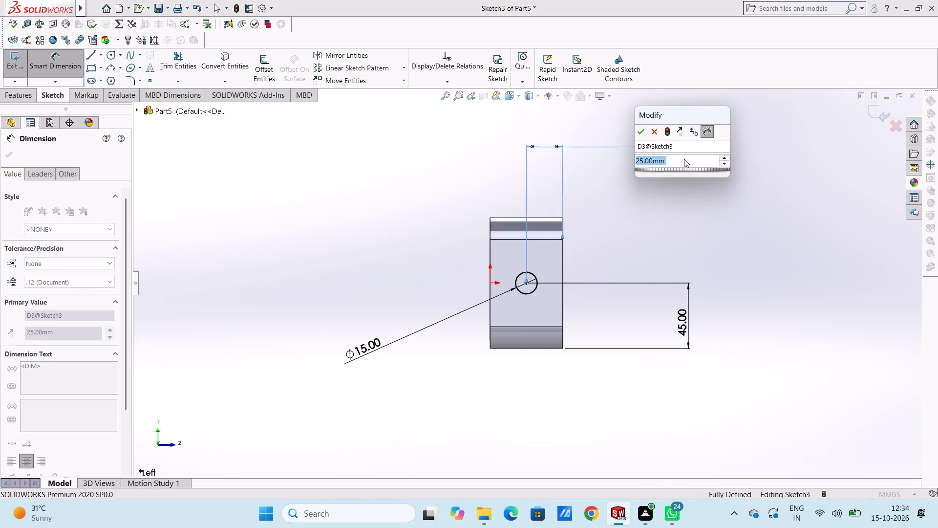
click(645, 132)
click(632, 126)
Extrude-cut the 15 mm circle from the sketch plane with a Through All end condition, passing through both slot bodies and the web.
middle_drag(618, 174, 652, 196)
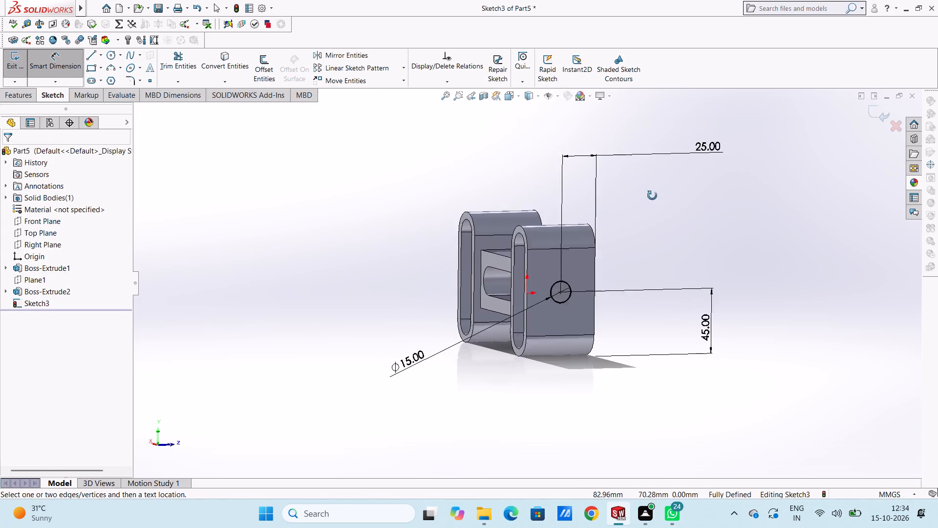
middle_drag(652, 196, 690, 220)
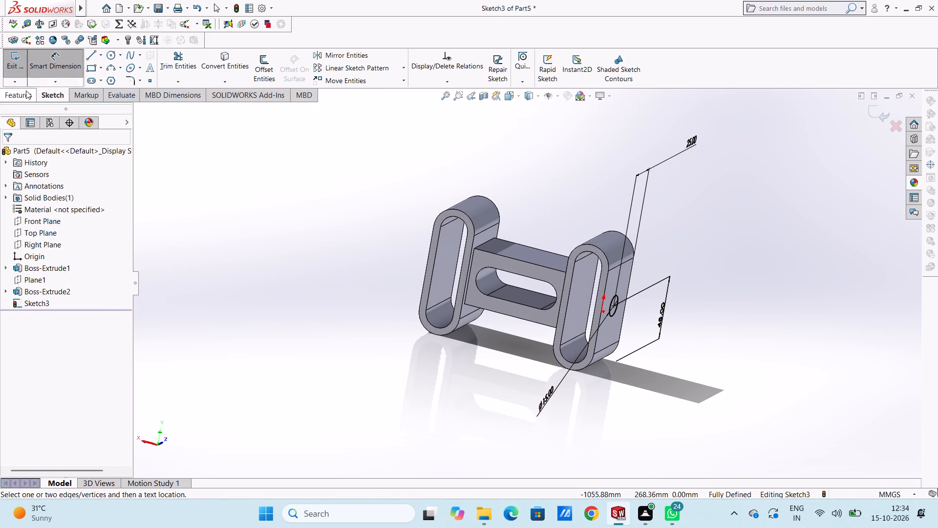
click(56, 66)
click(24, 90)
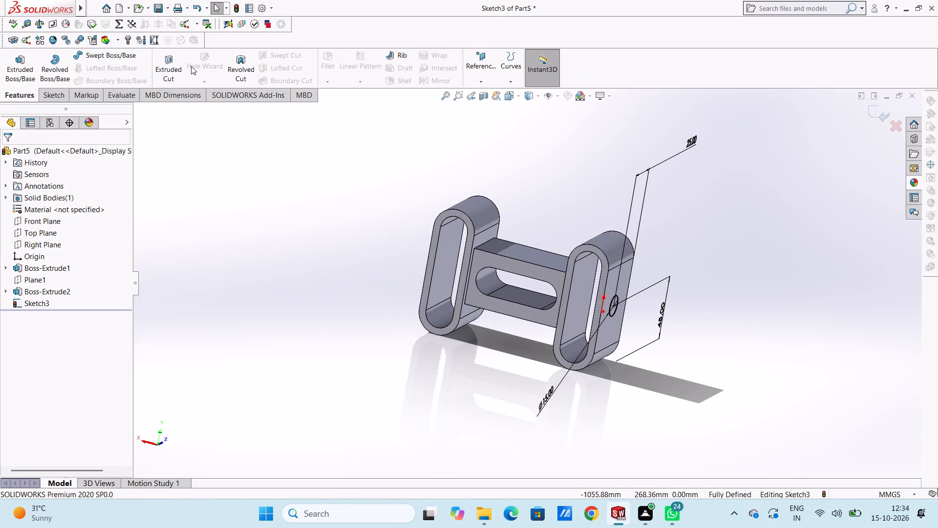
drag(178, 59, 178, 66)
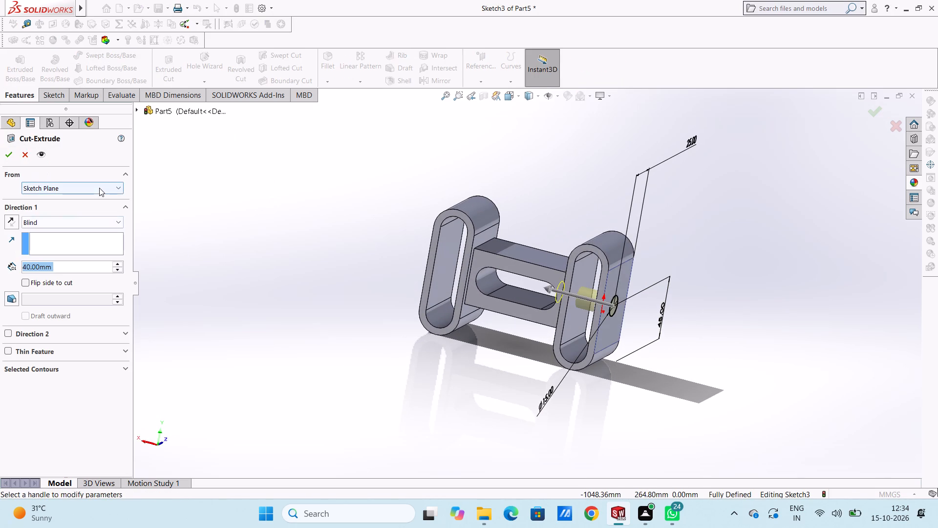
click(99, 187)
click(207, 217)
click(102, 223)
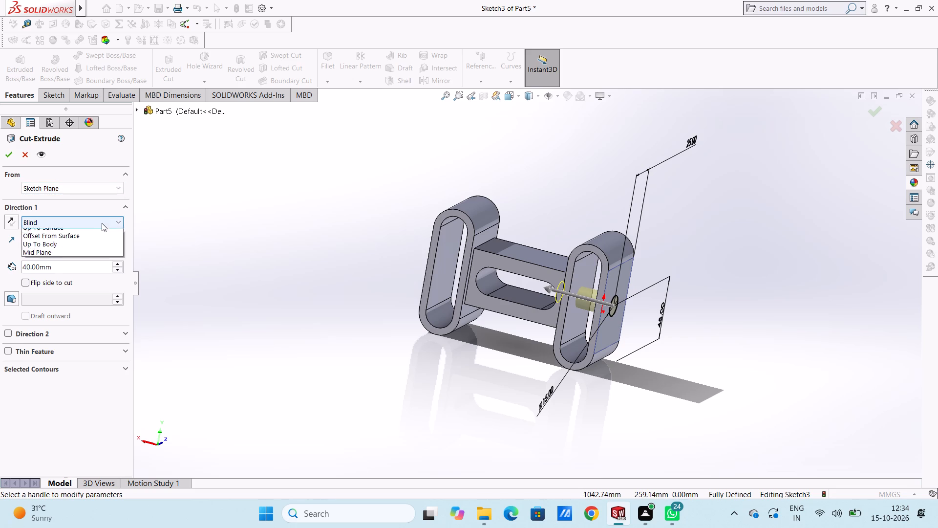
click(78, 242)
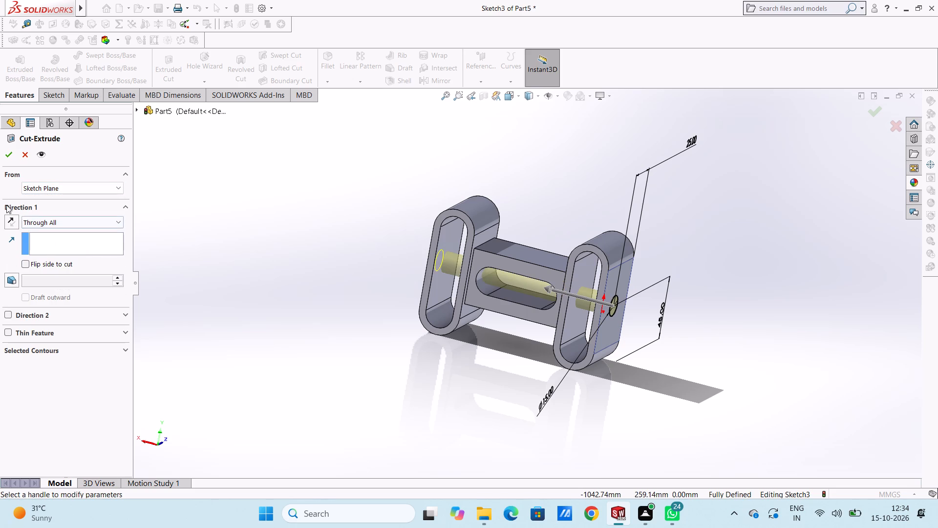
click(13, 155)
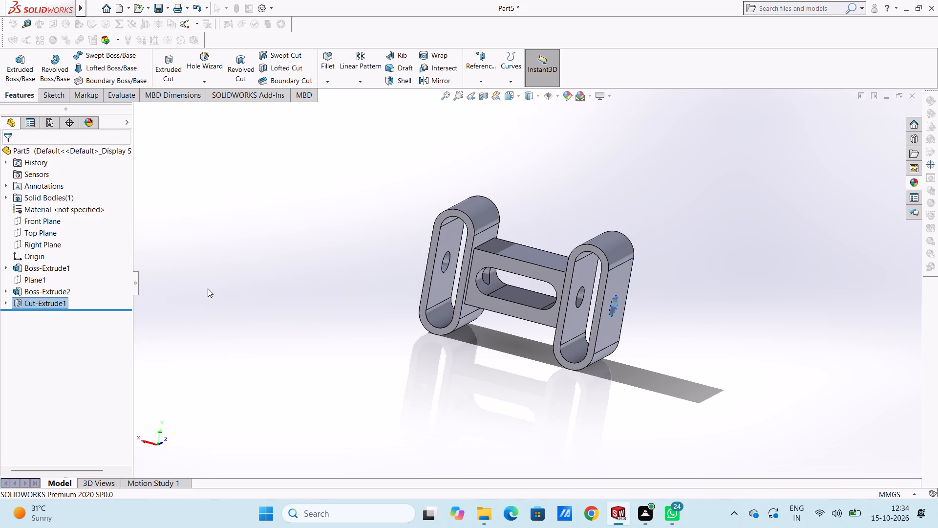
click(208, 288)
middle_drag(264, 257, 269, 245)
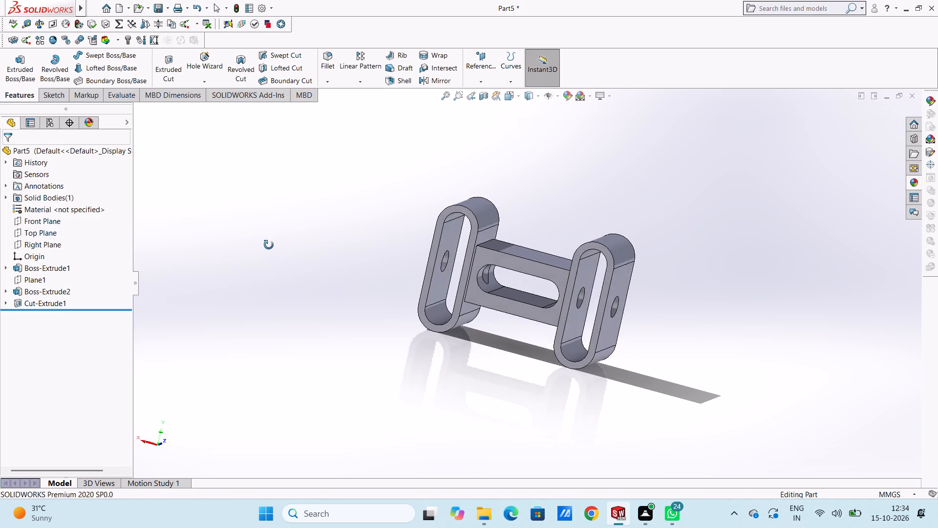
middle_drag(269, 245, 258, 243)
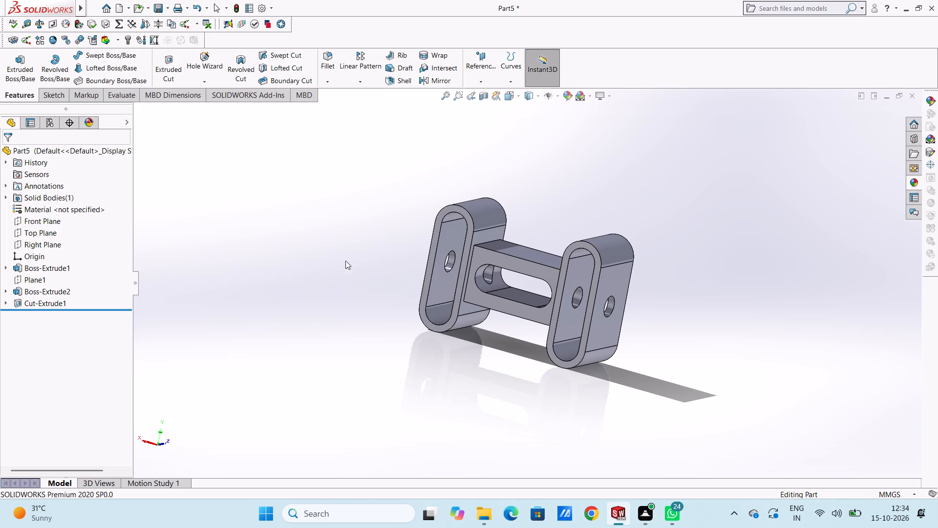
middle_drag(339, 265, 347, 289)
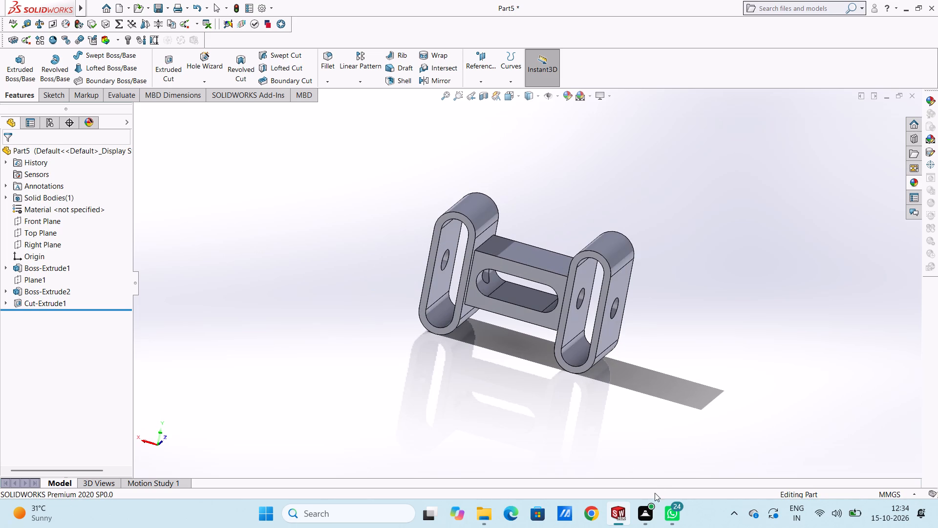
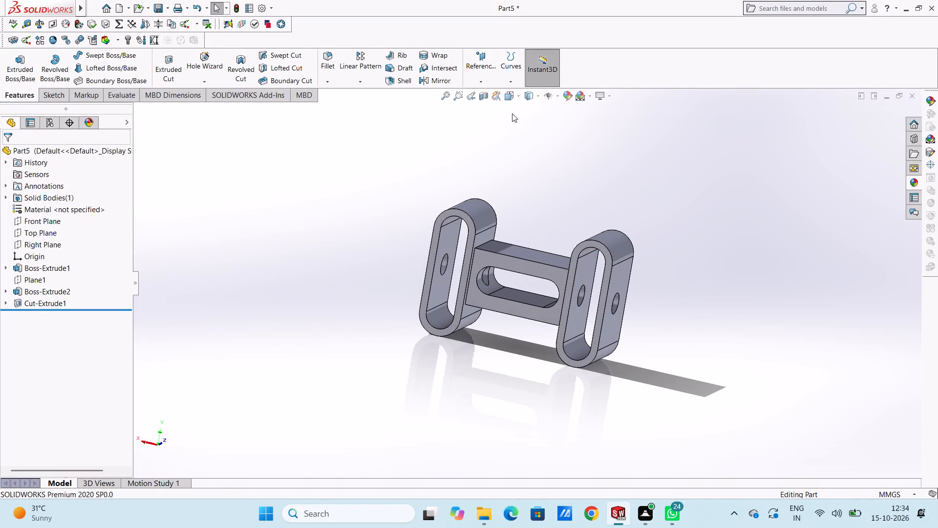
Section the model along the Front Plane with zero offset, and switch the section view back off.
click(485, 96)
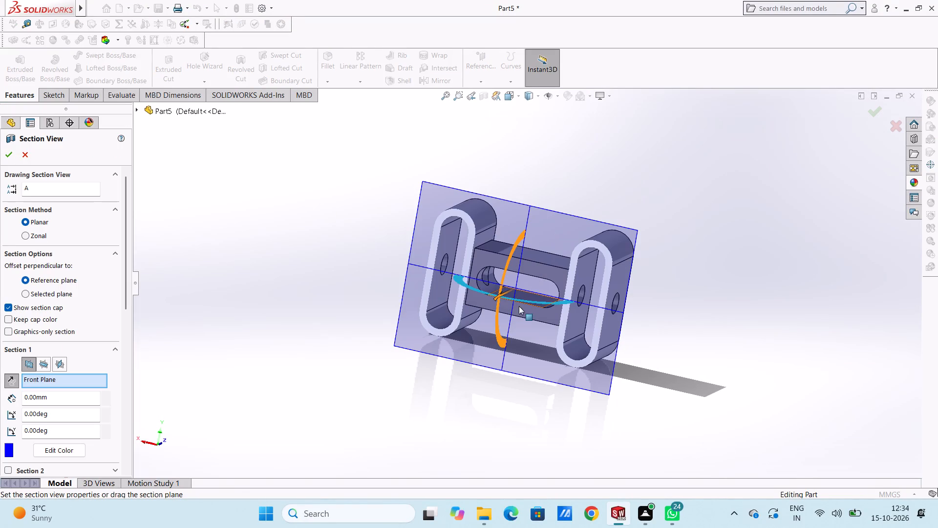
click(8, 153)
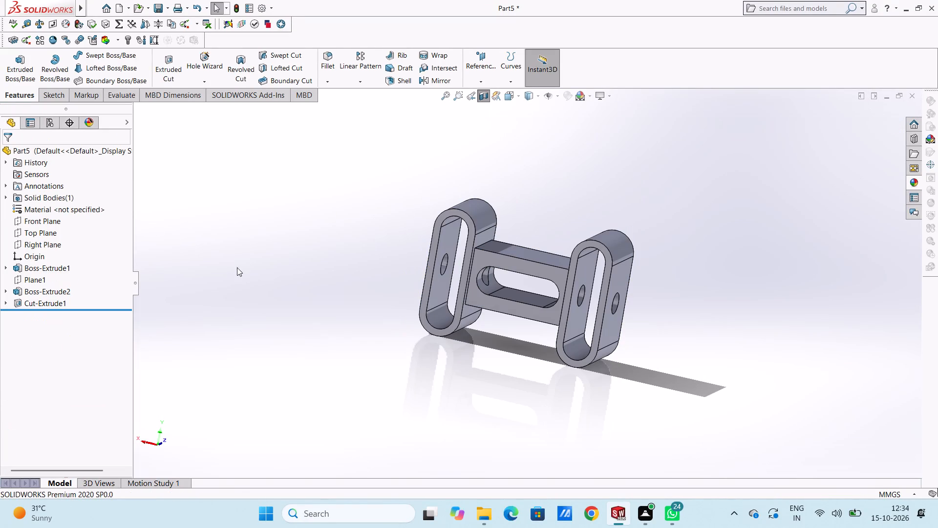
middle_drag(363, 255, 342, 265)
click(481, 97)
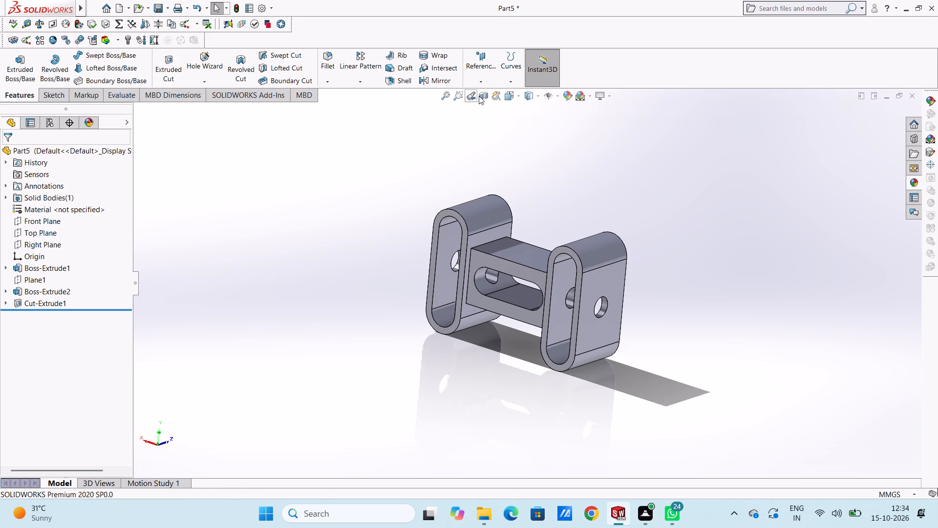
Section the model parallel to the Front Plane at a 26 mm offset, through the hole in the slot bodies.
click(481, 97)
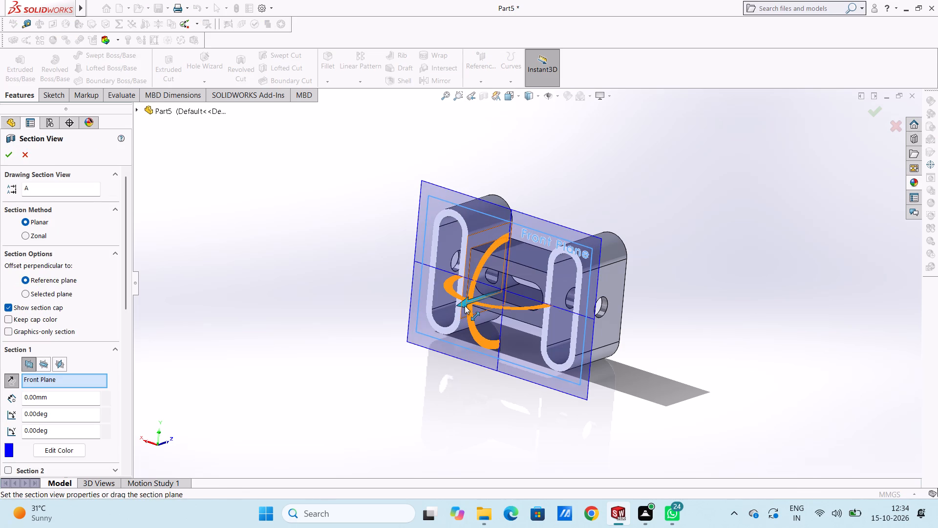
drag(465, 306, 488, 299)
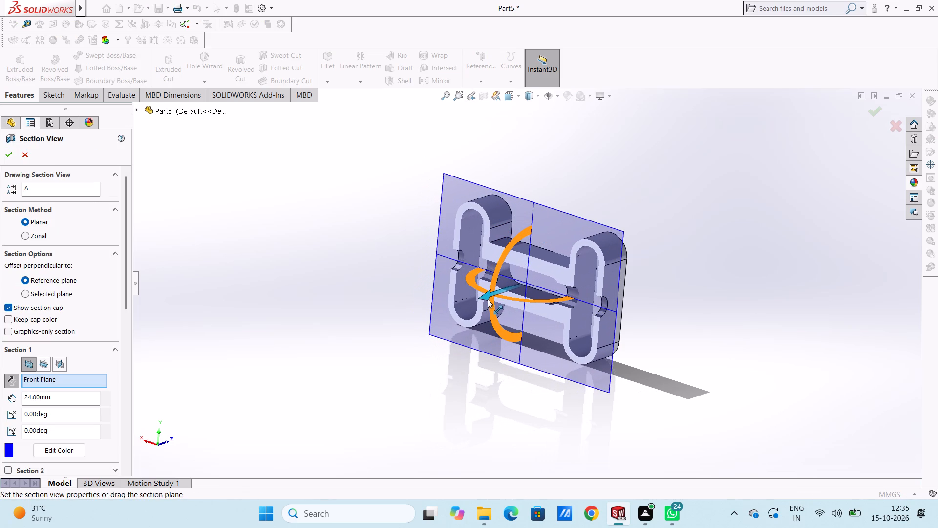
drag(488, 299, 488, 298)
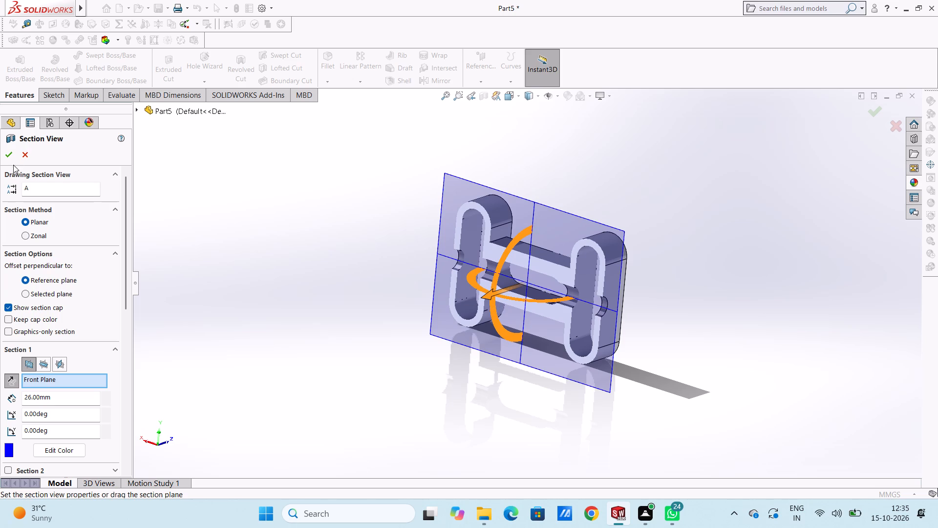
click(8, 150)
Examine the sectioned hole through both slot bodies and the web from several angles, and turn the section view off.
middle_drag(371, 319, 442, 250)
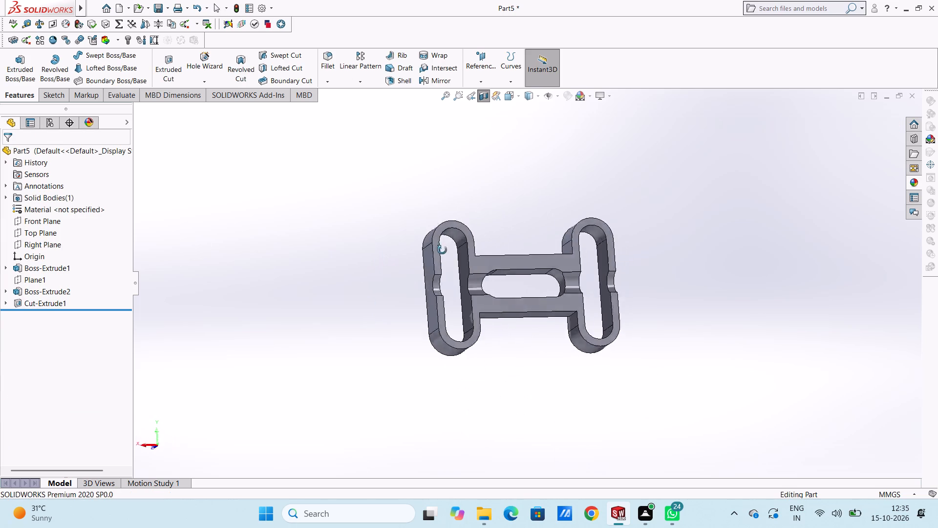
middle_drag(442, 250, 365, 272)
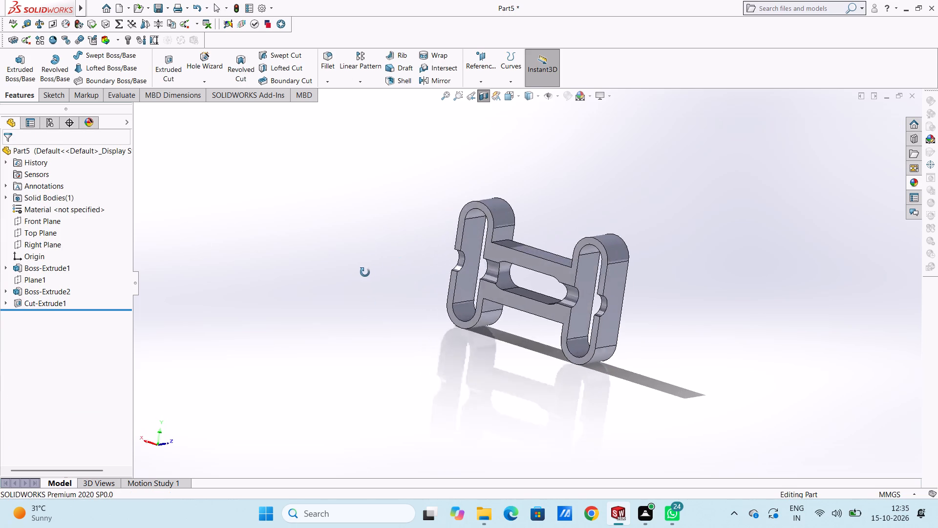
middle_drag(365, 272, 354, 274)
scroll(672, 261, down, 2)
middle_drag(611, 295, 608, 277)
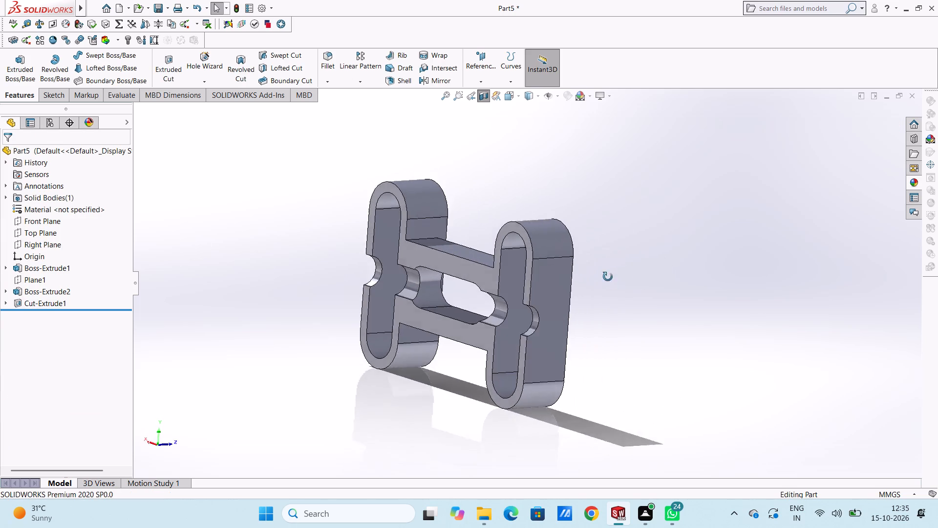
middle_drag(608, 277, 607, 312)
scroll(443, 254, up, 2)
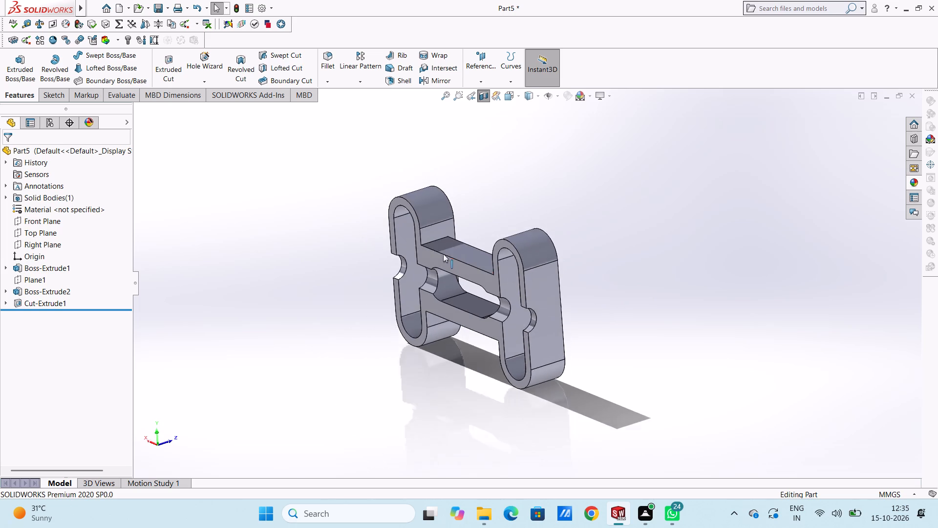
middle_drag(514, 235, 521, 220)
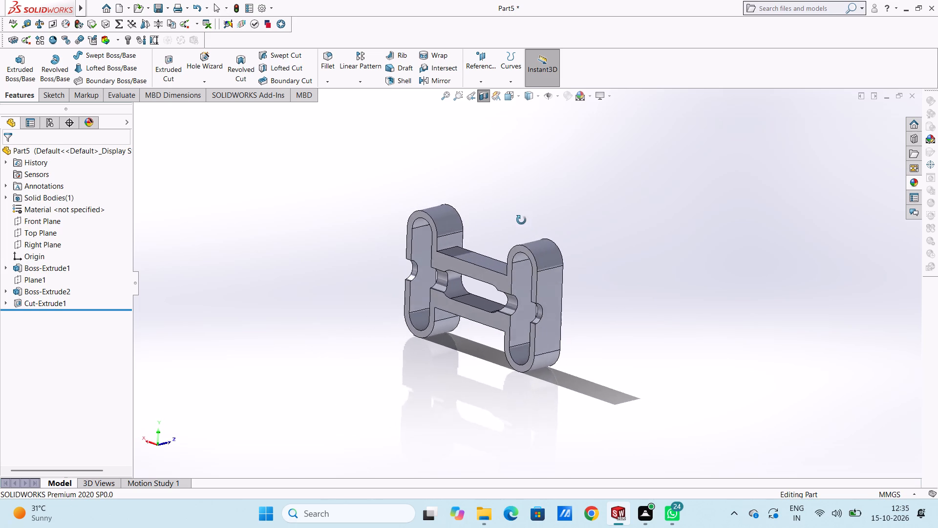
middle_drag(521, 220, 522, 222)
scroll(520, 217, up, 1)
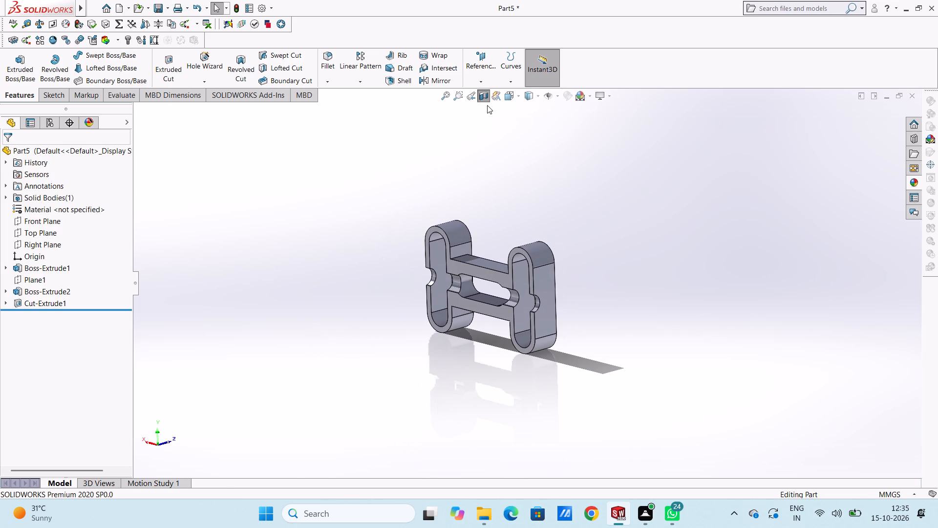
click(485, 95)
scroll(540, 214, down, 1)
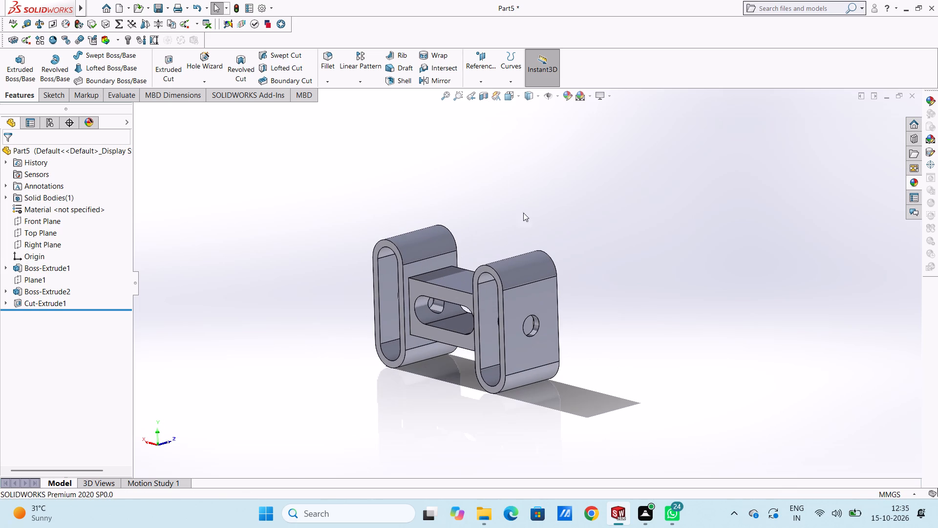
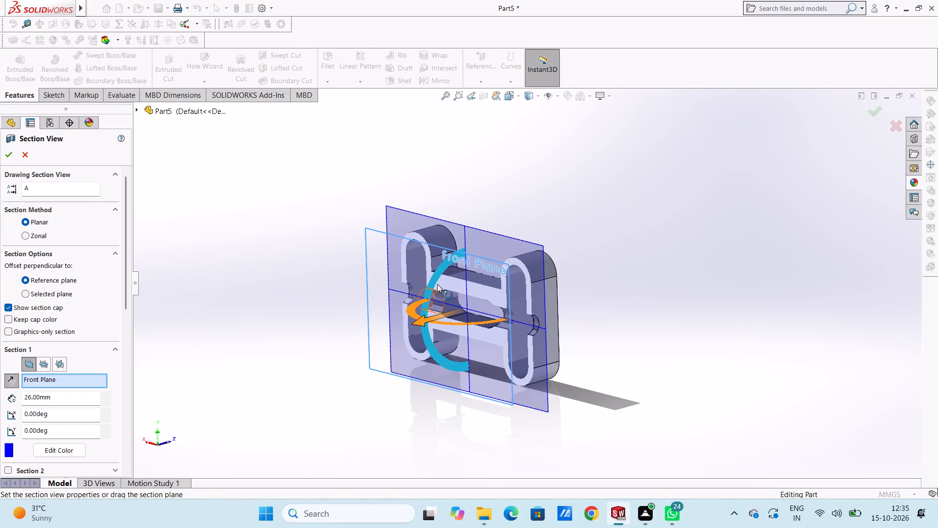
Section the model with the Front Plane section tilted about 87 degrees on its second rotation and offset about 1.2 mm.
drag(440, 276, 515, 264)
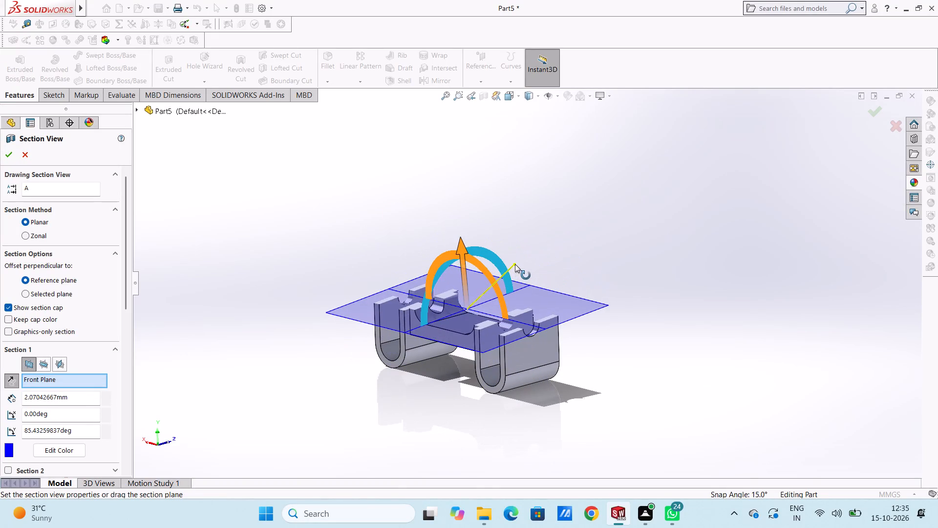
drag(515, 264, 515, 267)
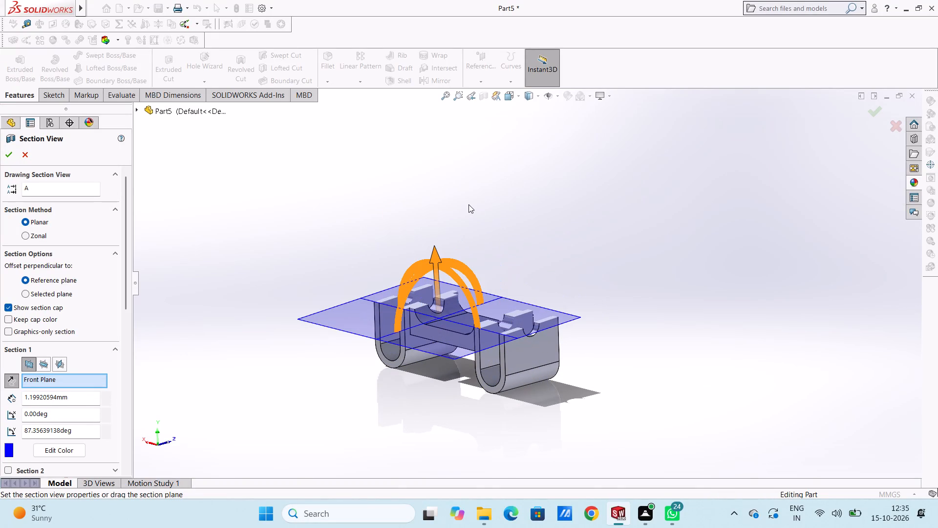
click(5, 154)
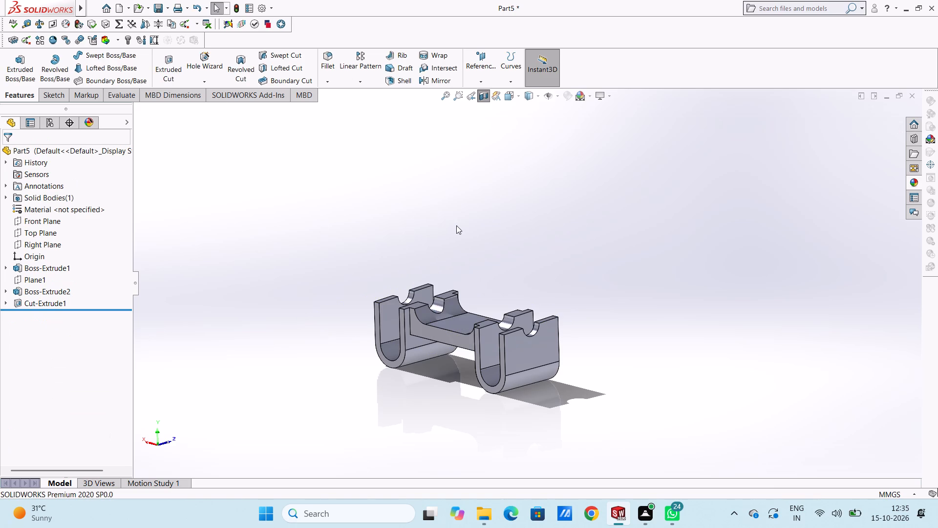
Examine the cut slot bodies, web and hole halves from several angles, and turn the section view off.
middle_drag(492, 196, 512, 240)
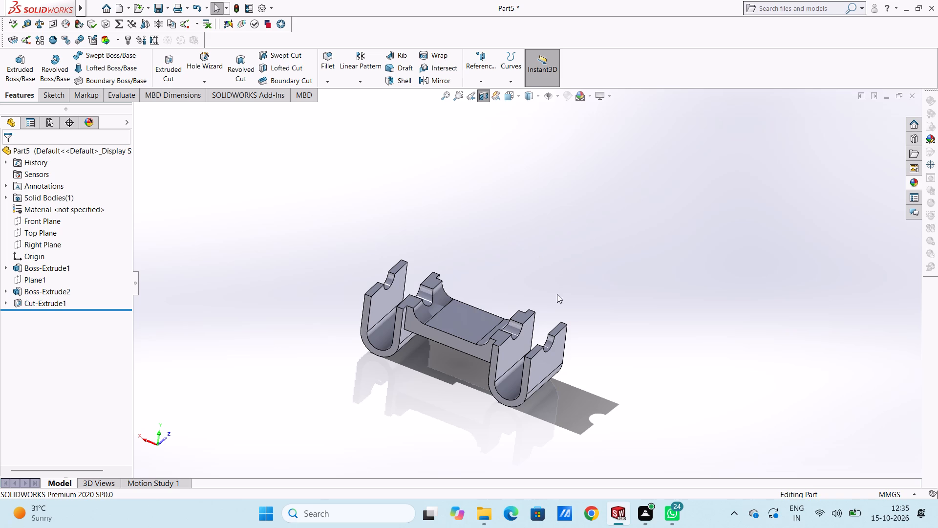
middle_drag(563, 296, 549, 324)
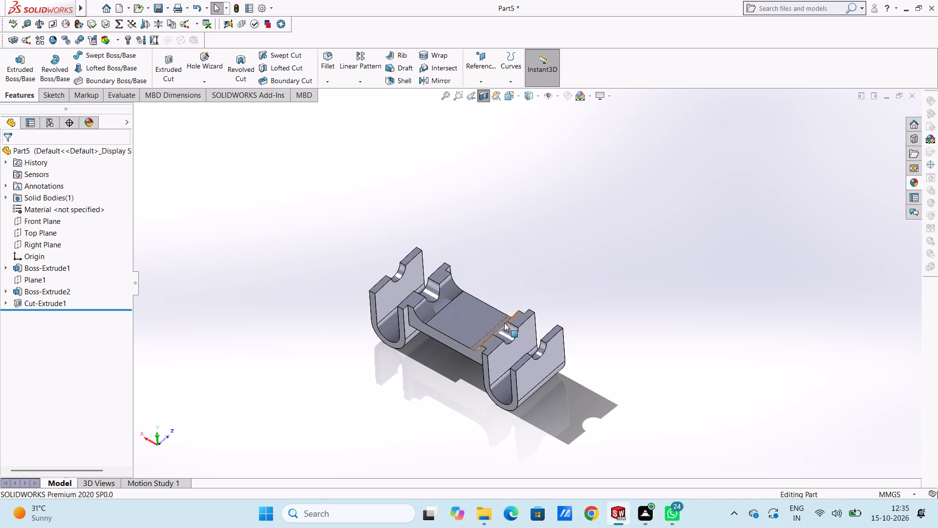
scroll(504, 323, up, 2)
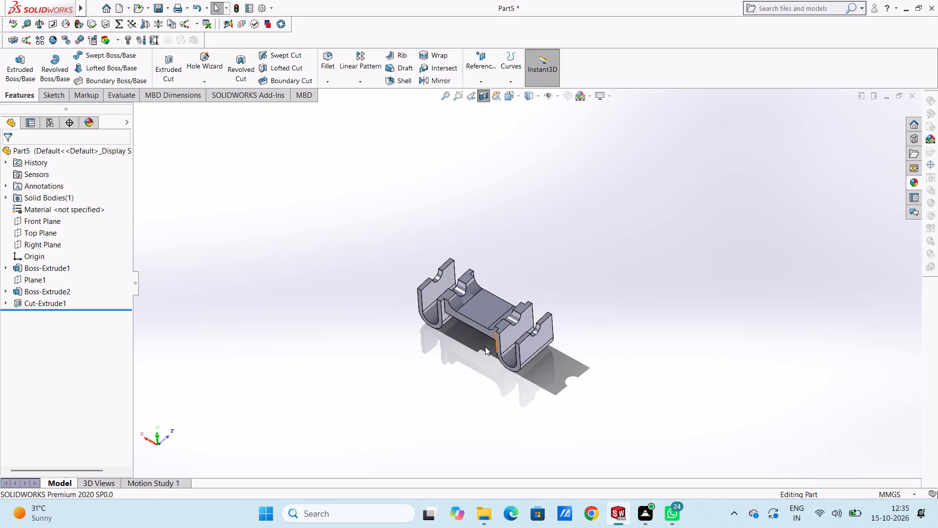
scroll(485, 347, down, 4)
middle_drag(521, 288, 500, 309)
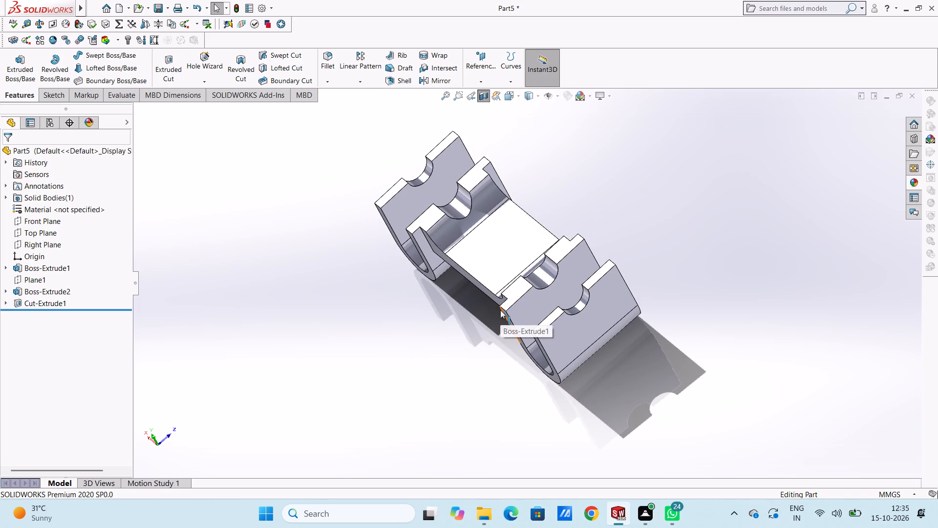
middle_drag(590, 273, 580, 292)
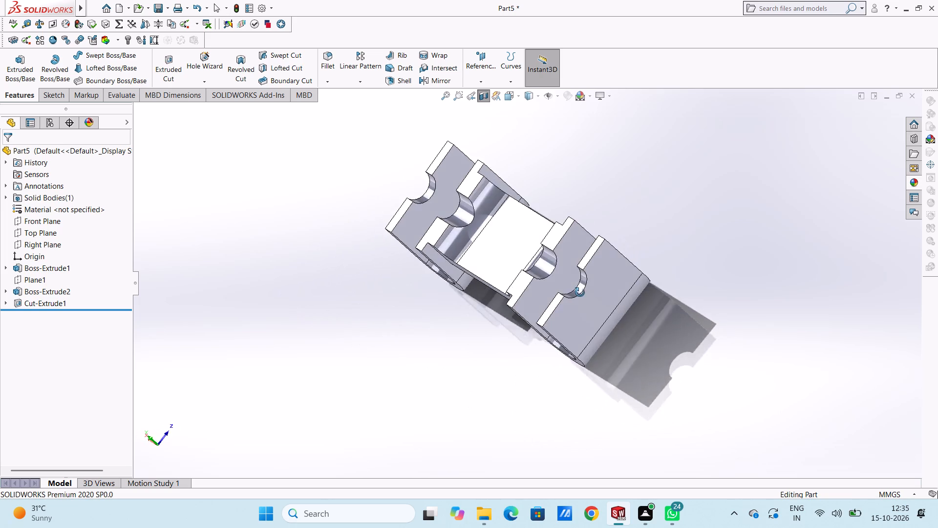
middle_drag(580, 292, 615, 286)
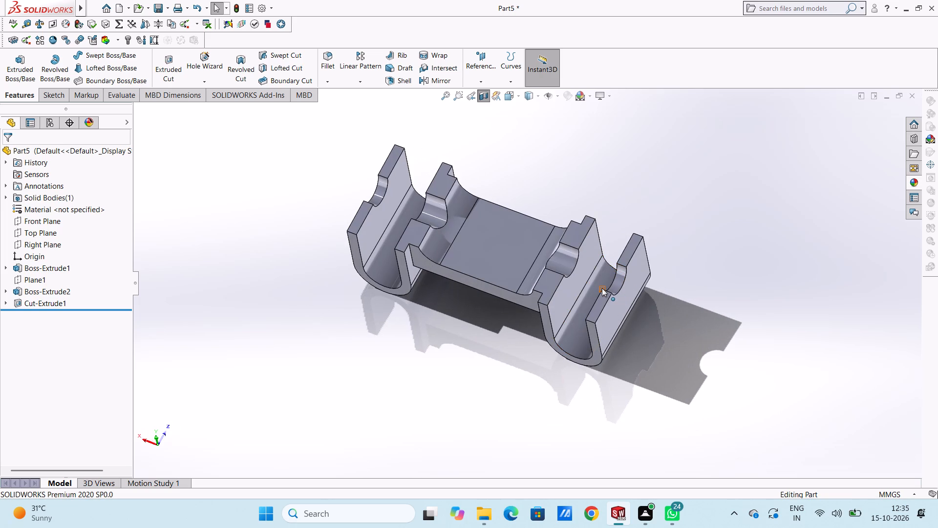
scroll(543, 268, down, 1)
scroll(543, 268, up, 2)
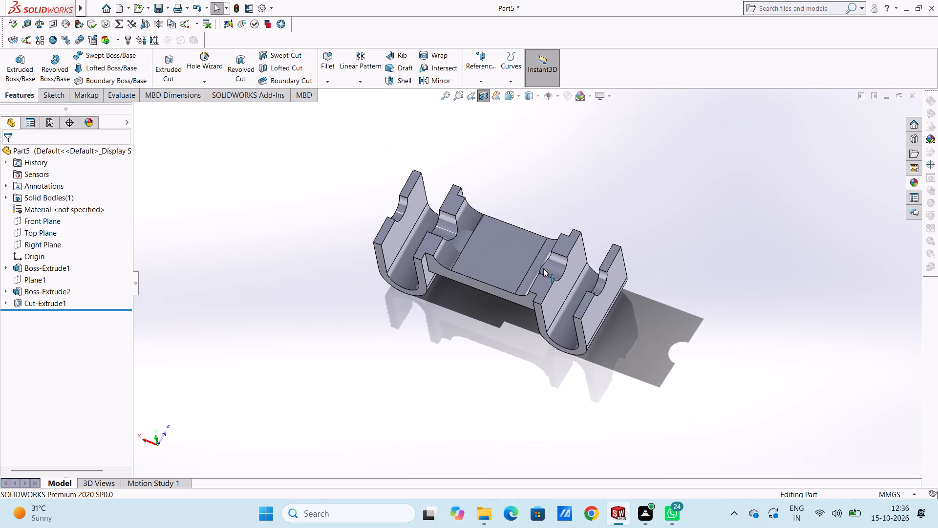
middle_drag(506, 322, 475, 340)
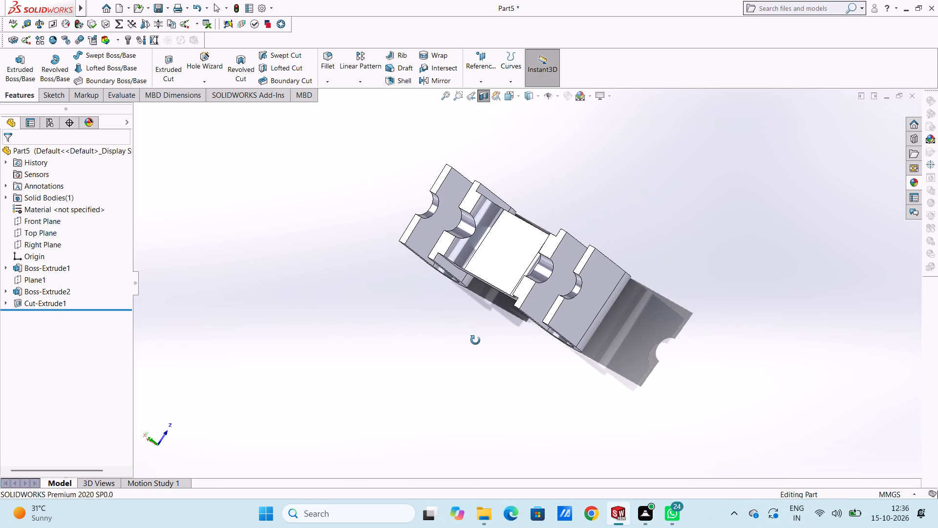
middle_drag(475, 340, 501, 285)
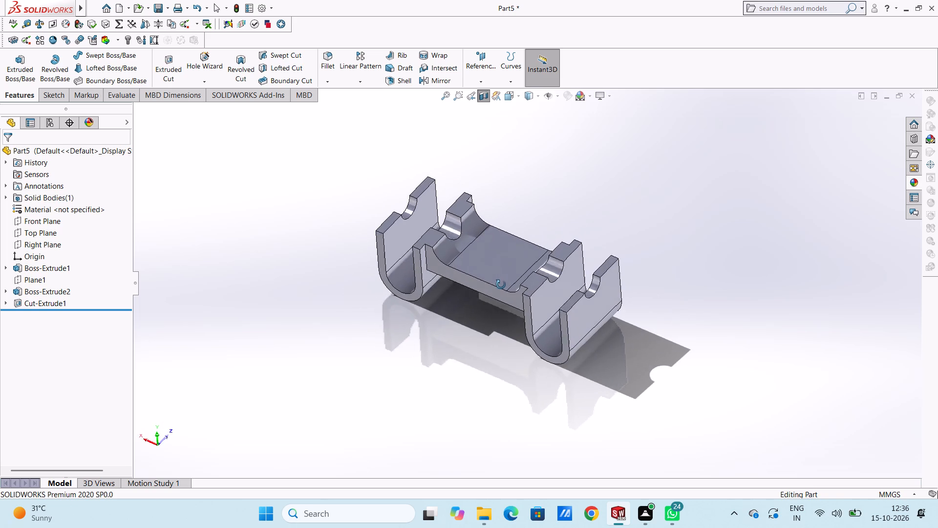
middle_drag(501, 285, 499, 322)
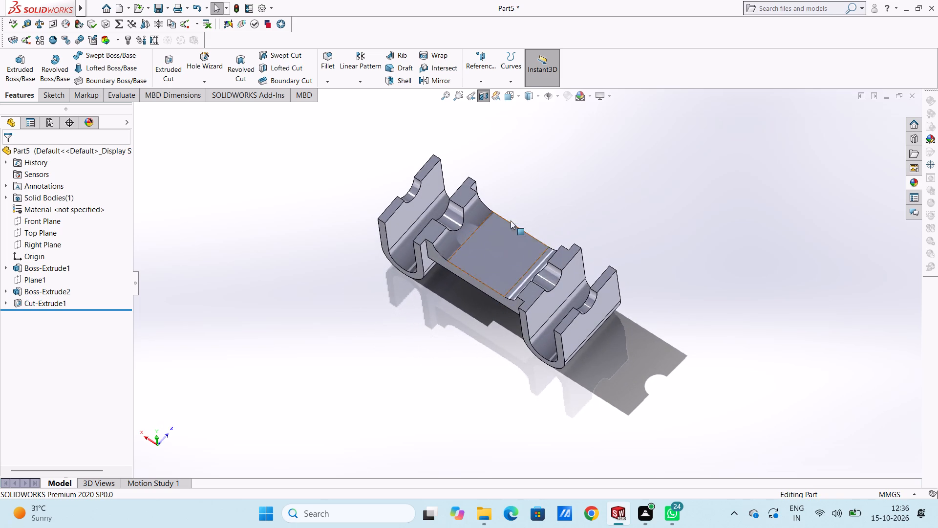
click(483, 98)
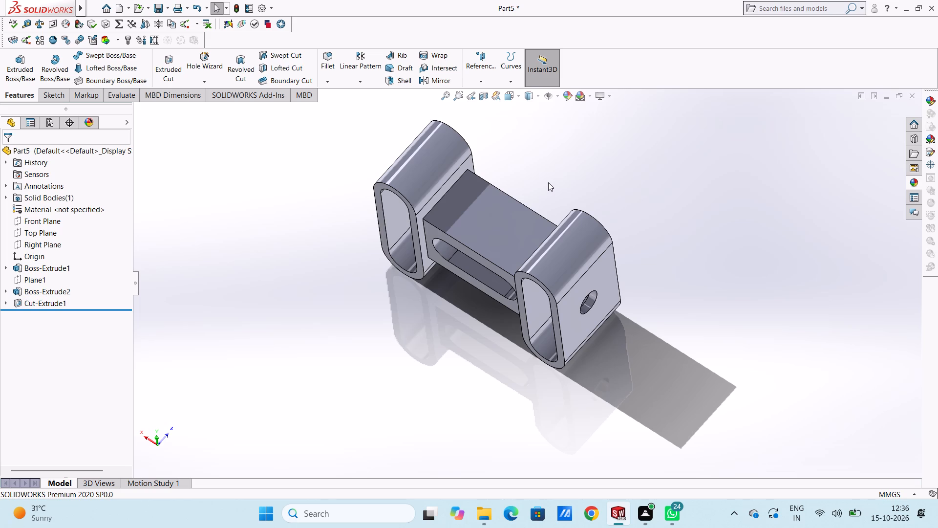
Colour the whole part bright blue with RGB 8, 146, 255.
scroll(548, 182, up, 2)
middle_drag(601, 261, 609, 238)
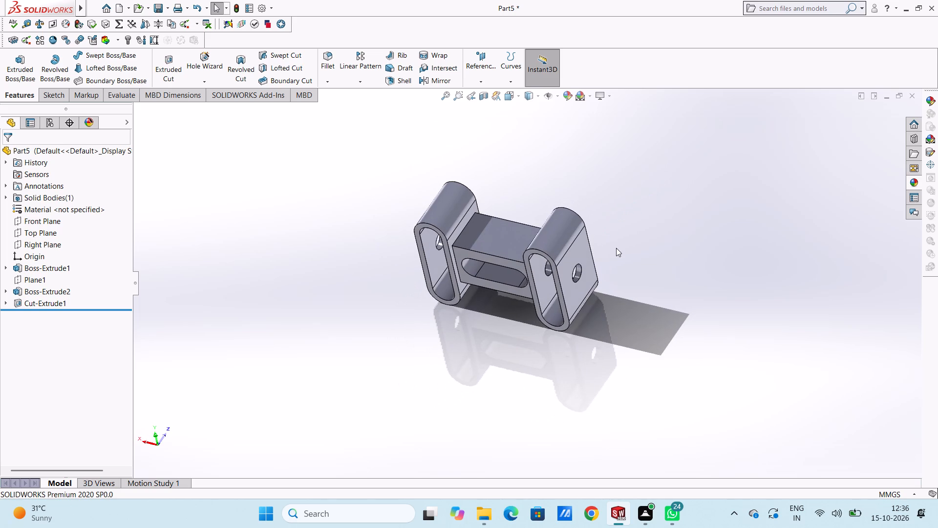
key(Escape)
key(Escape)
key(ctrl+7)
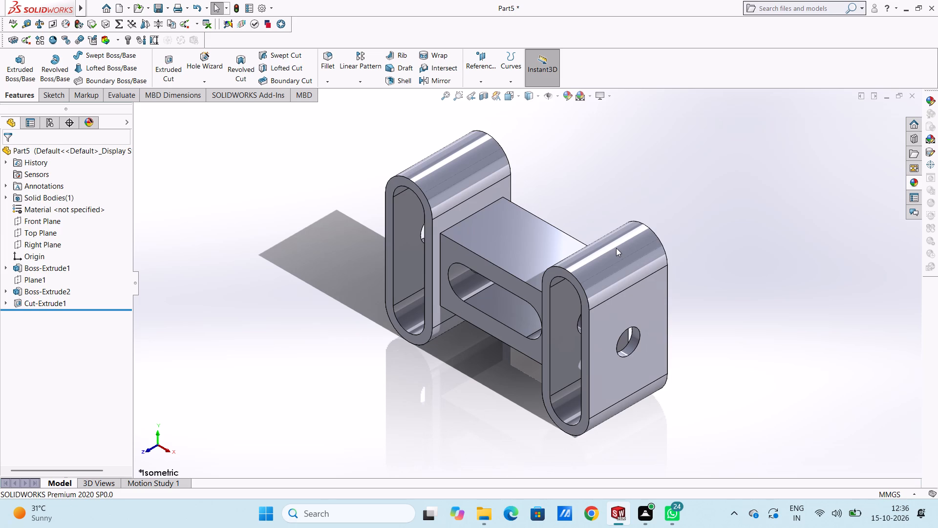
scroll(585, 266, up, 2)
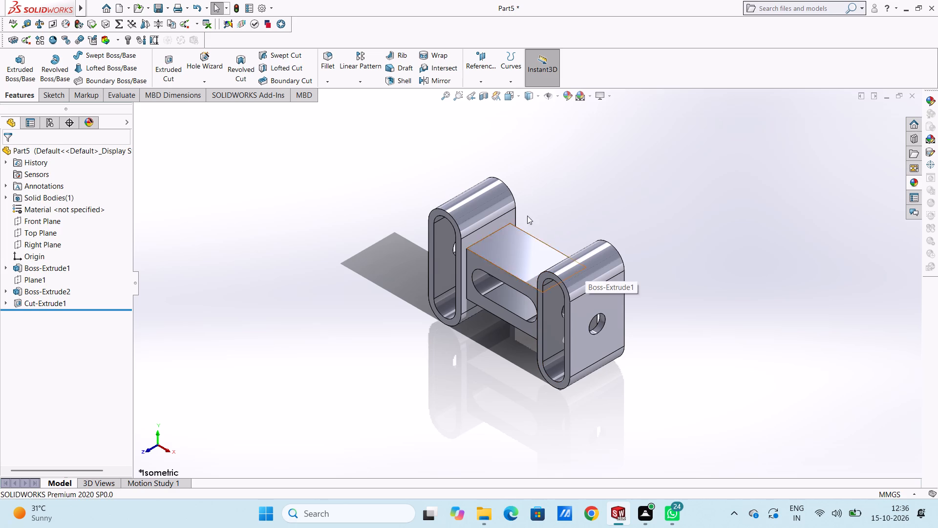
click(566, 96)
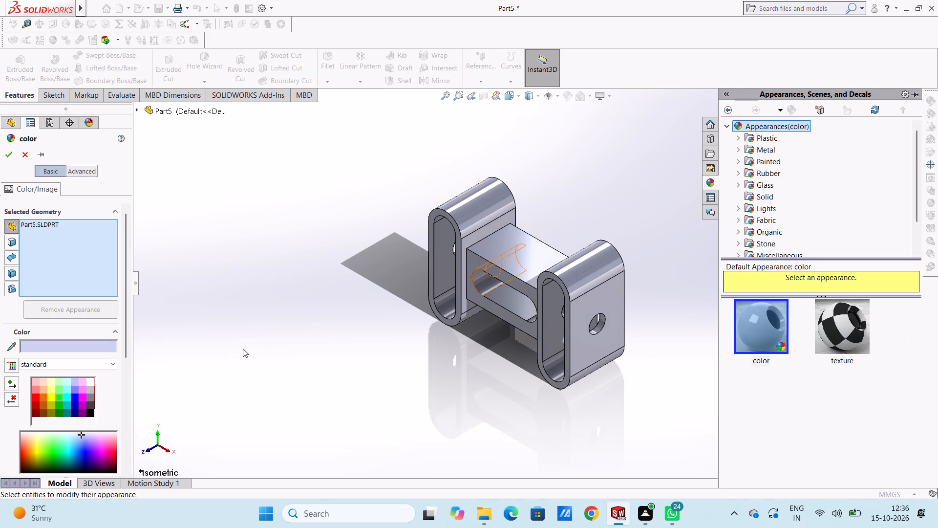
scroll(99, 363, down, 5)
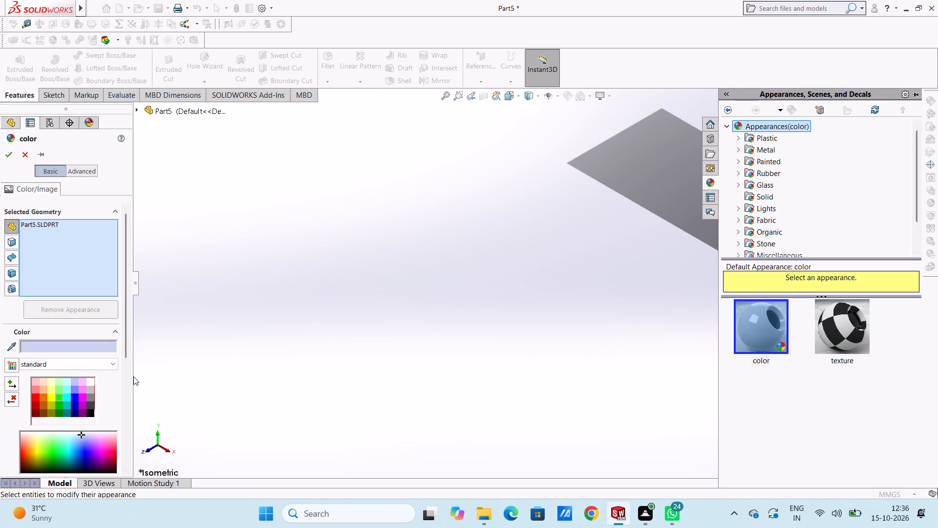
scroll(400, 337, up, 8)
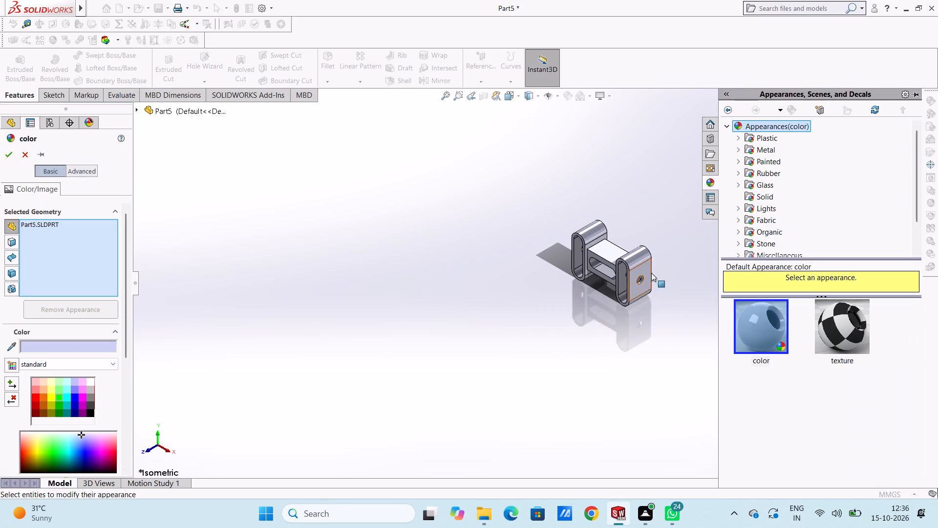
scroll(670, 253, down, 2)
scroll(670, 253, up, 1)
scroll(669, 257, down, 1)
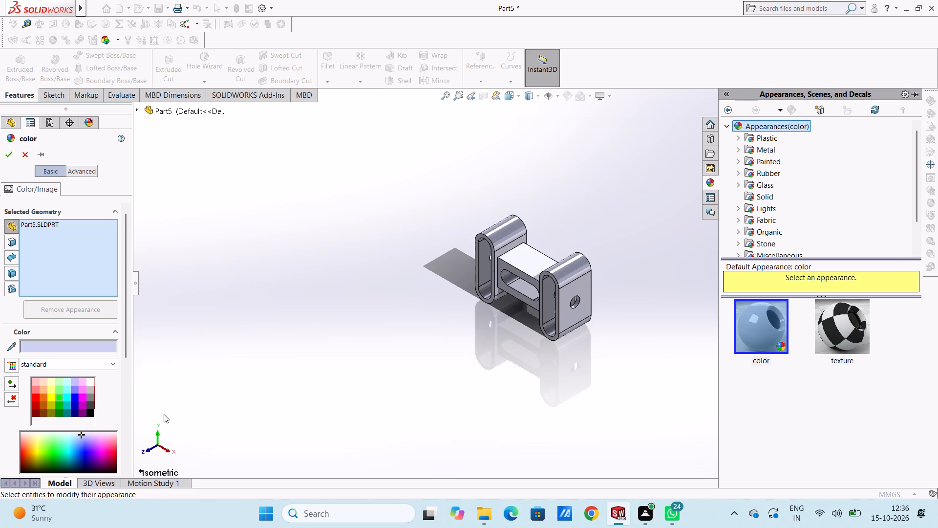
scroll(123, 377, down, 4)
scroll(129, 321, up, 1)
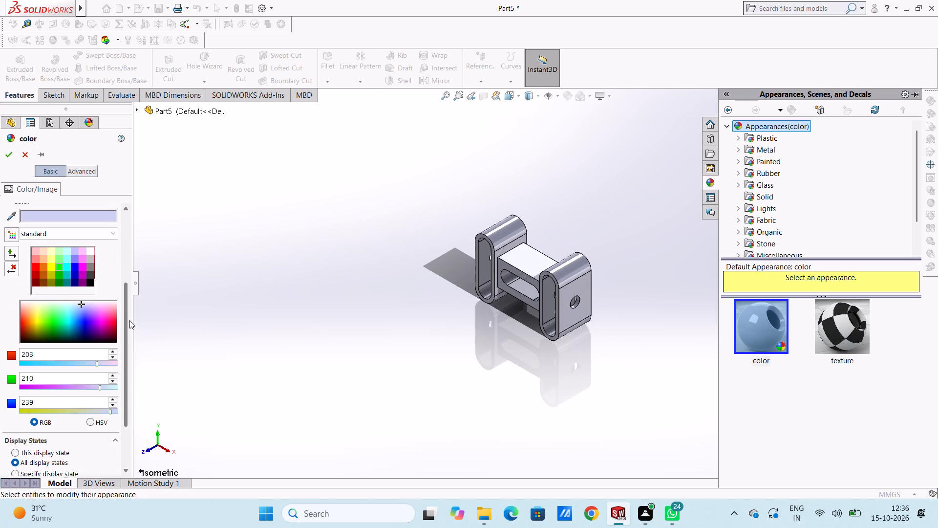
click(76, 321)
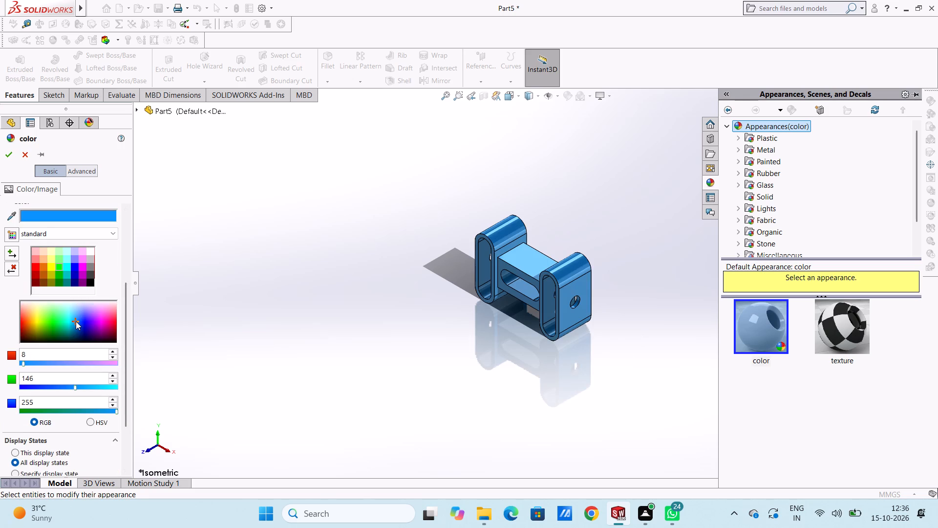
click(13, 153)
Apply the chromium plate metal appearance to the Cut-Extrude1 through-hole feature.
scroll(593, 240, down, 3)
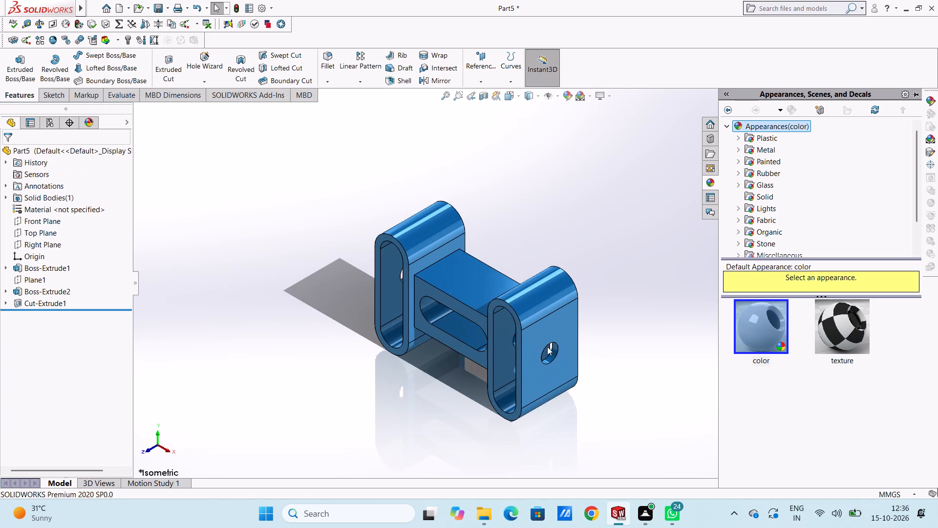
scroll(550, 348, down, 1)
click(759, 145)
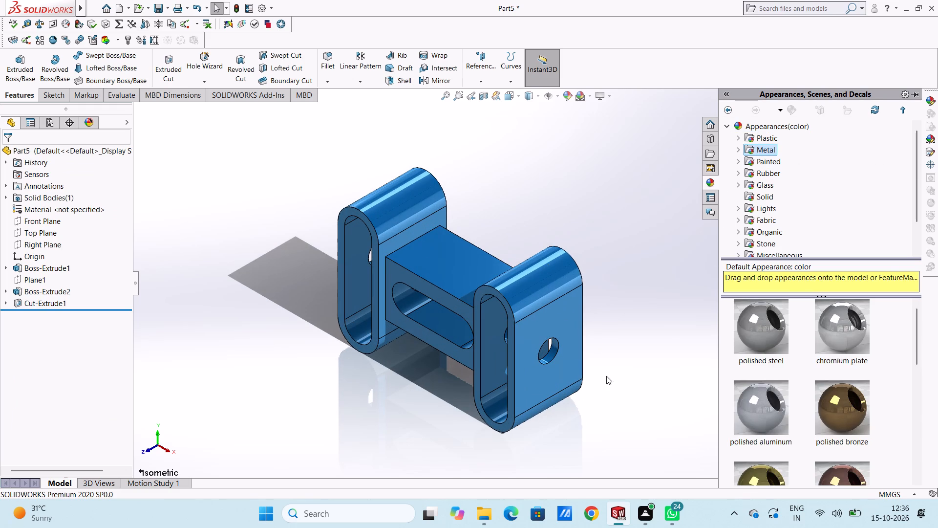
scroll(525, 359, down, 2)
drag(837, 328, 837, 328)
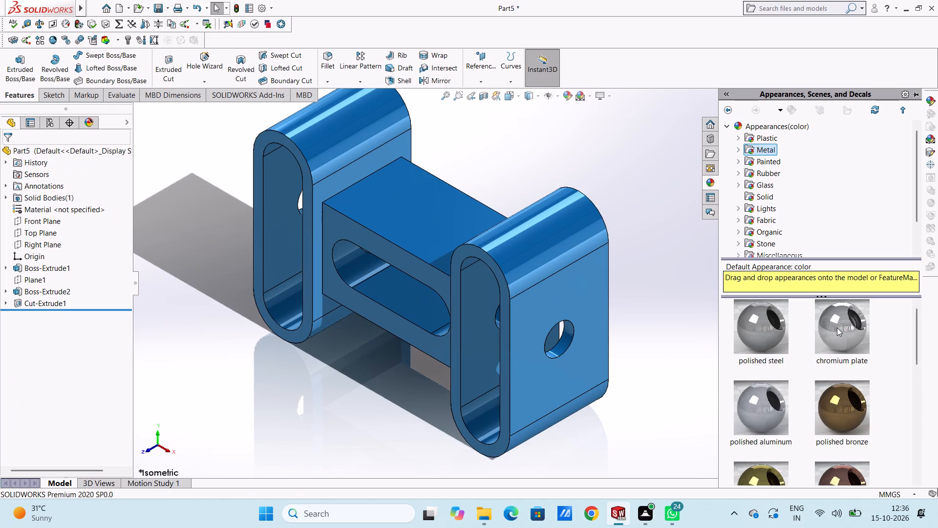
drag(837, 328, 559, 341)
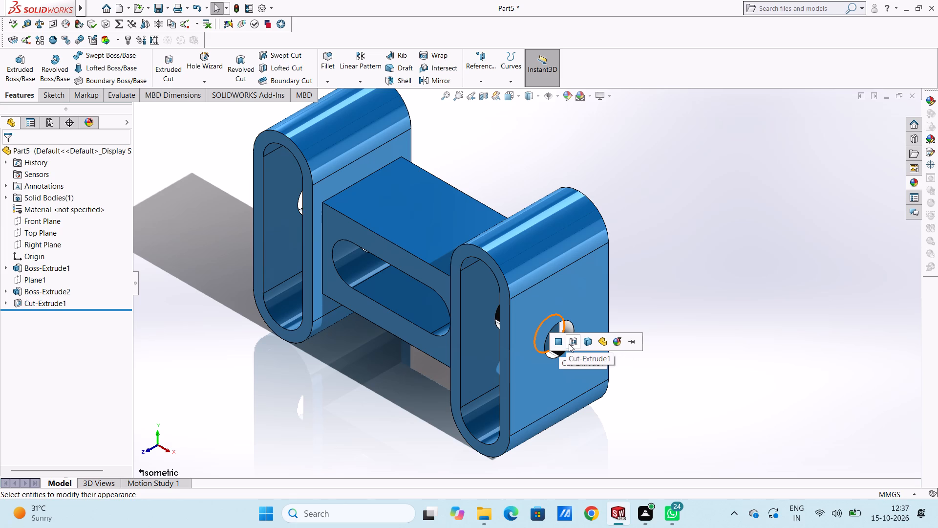
click(569, 343)
Save the part in the Documents folder as "h link spacer connector" in SOLIDWORKS Part format.
scroll(678, 351, up, 2)
scroll(657, 405, up, 1)
middle_drag(657, 405, 708, 326)
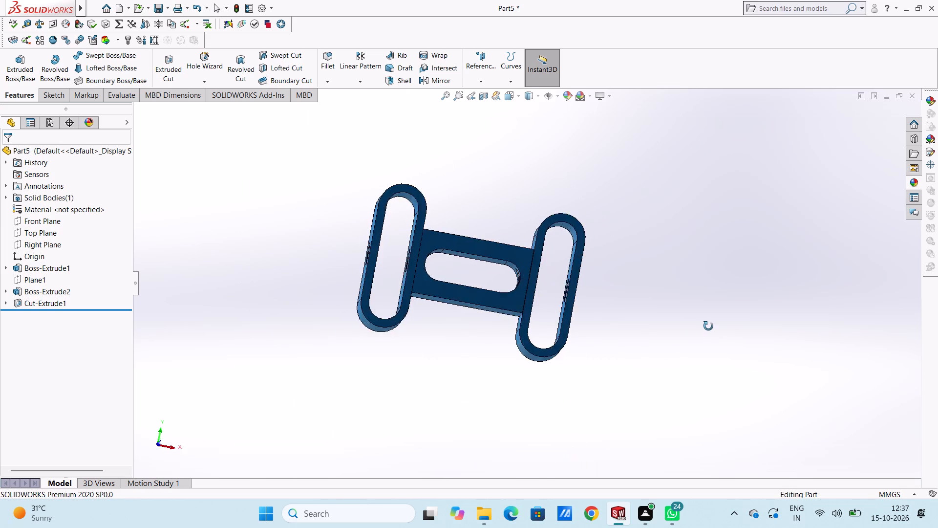
middle_drag(708, 326, 685, 373)
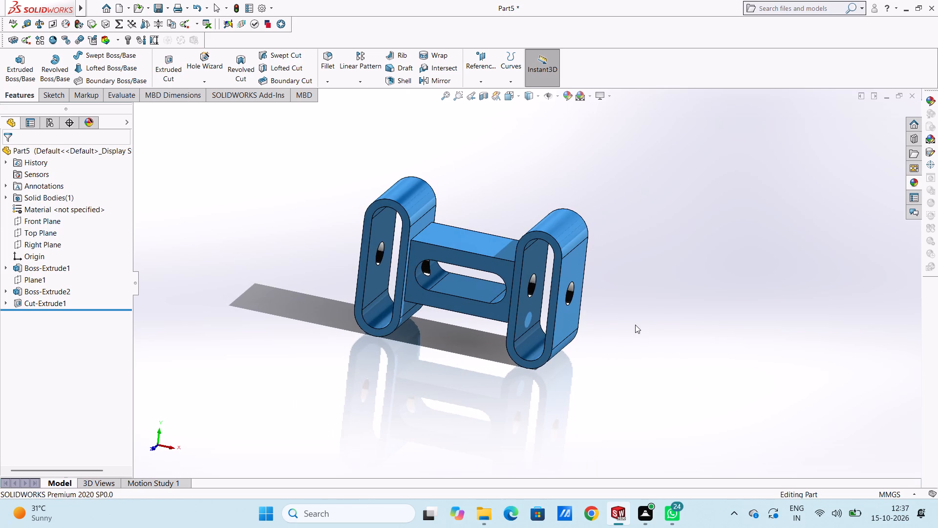
key(ctrl+7)
key(ctrl+s)
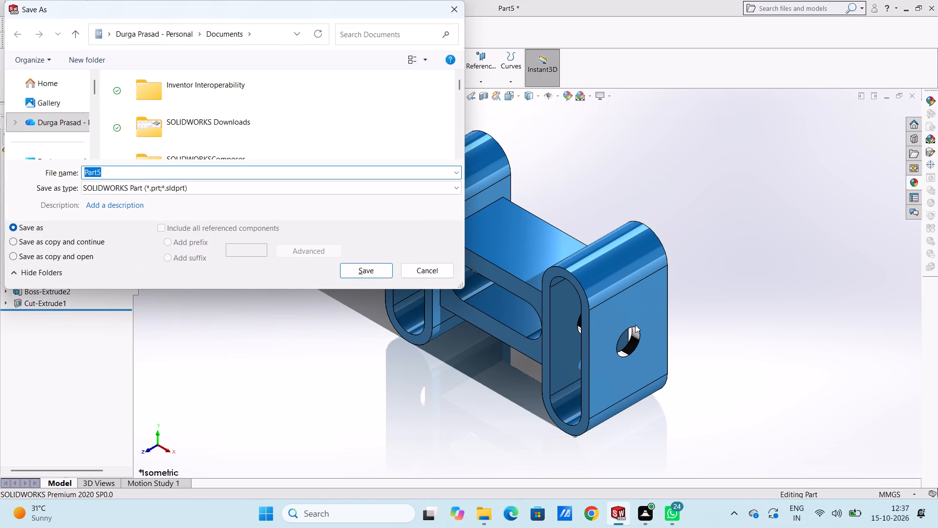
text(h link)
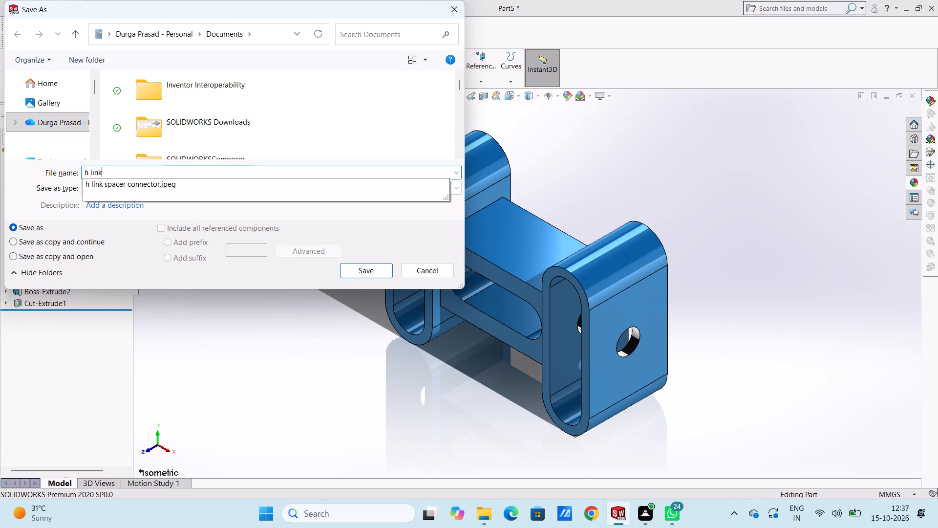
key(space)
key(s)
key(p)
text(acer conn)
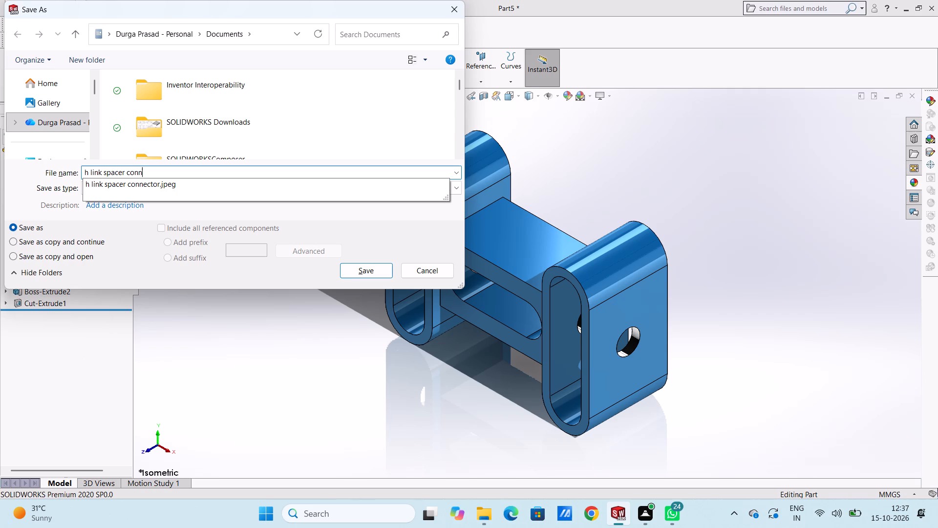
text(ector)
click(382, 273)
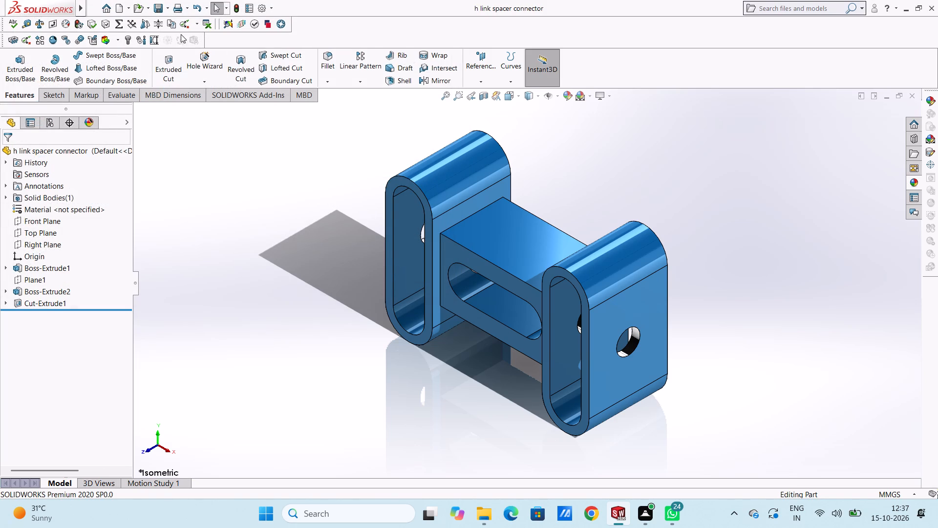
Save a copy of the part as "h link spacer connector" in Adobe Portable Document Format (PDF) in the Documents folder.
click(168, 12)
click(173, 34)
click(229, 188)
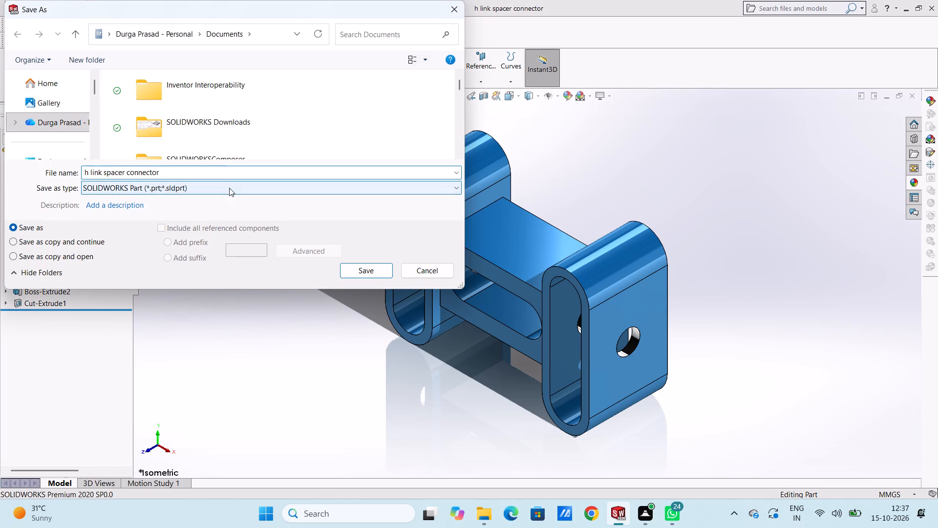
click(231, 265)
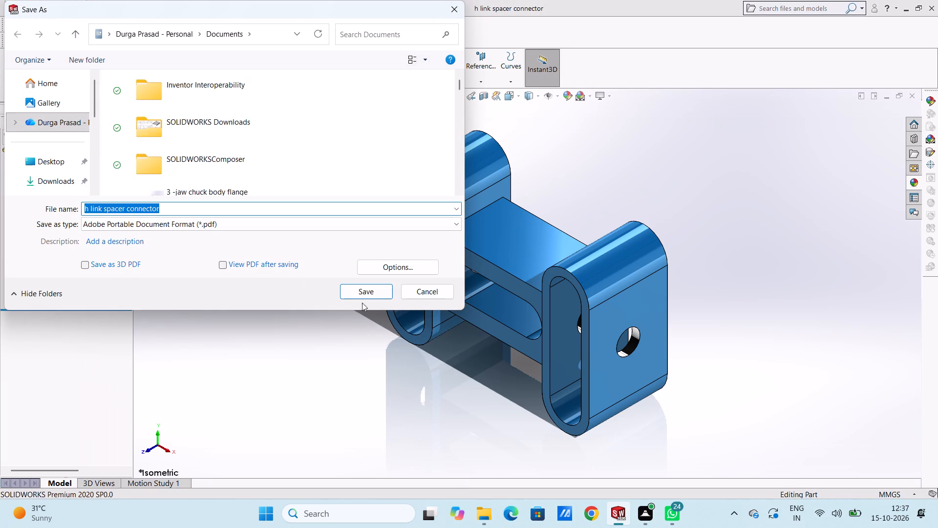
click(366, 289)
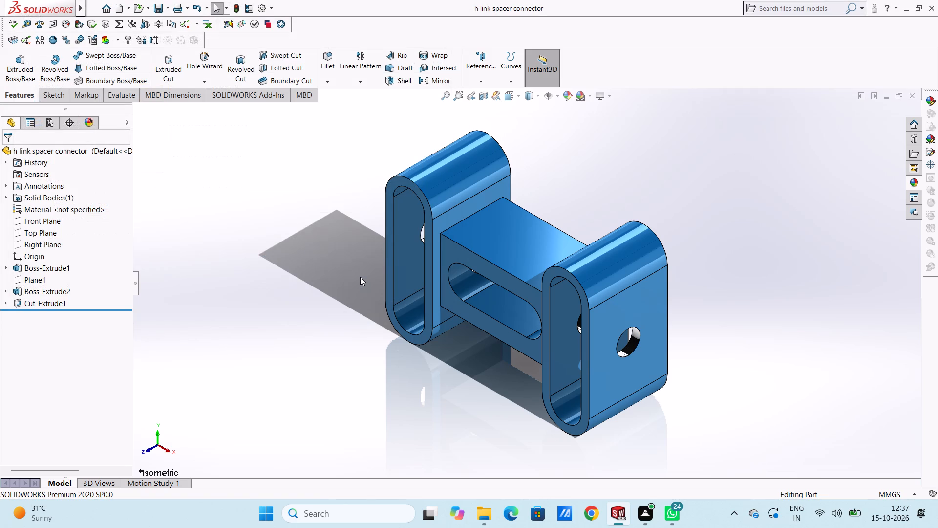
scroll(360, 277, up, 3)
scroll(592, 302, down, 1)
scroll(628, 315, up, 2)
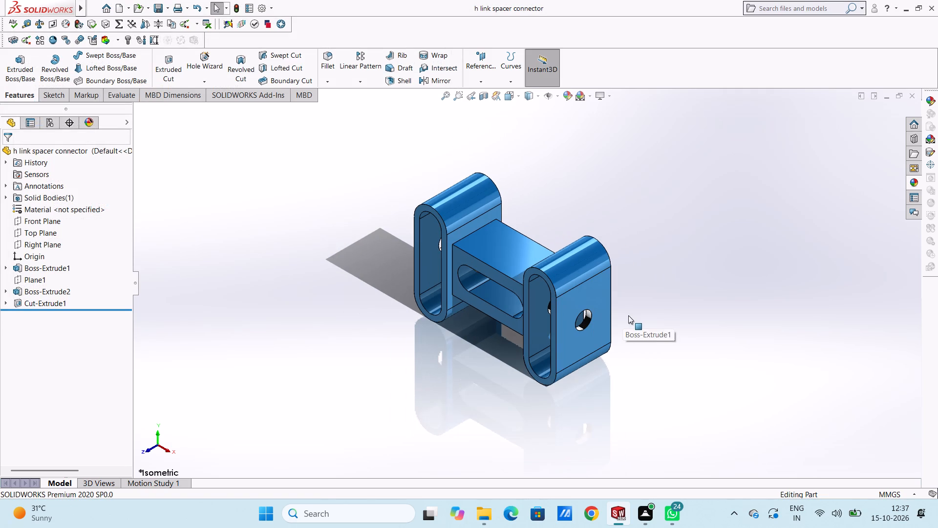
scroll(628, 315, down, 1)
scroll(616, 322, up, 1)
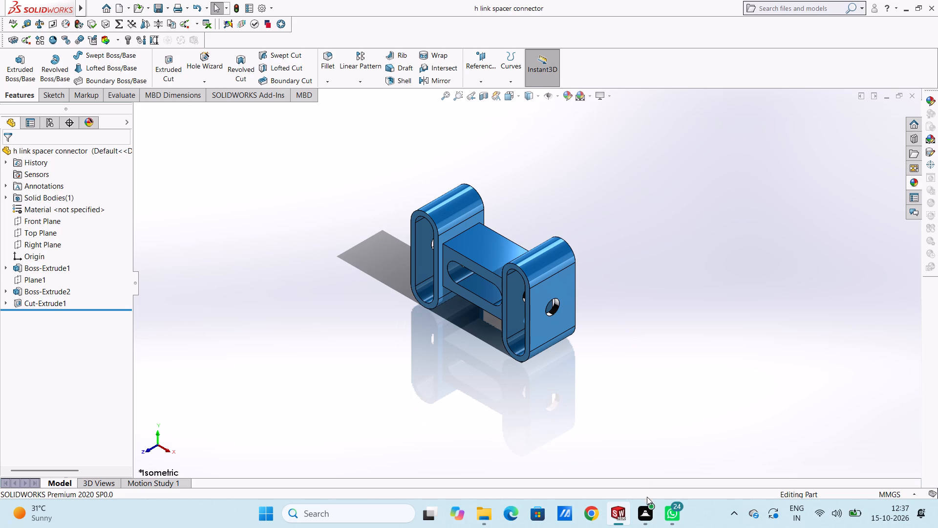